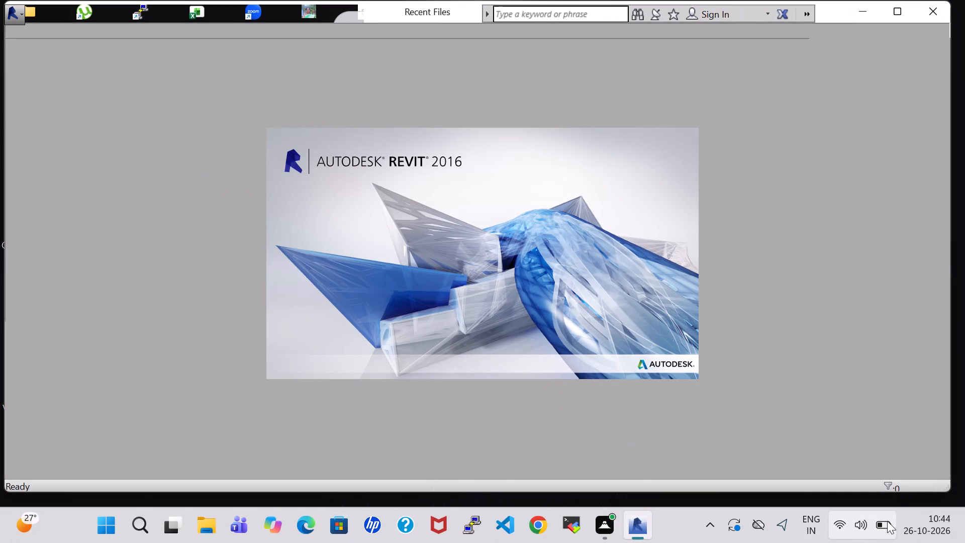
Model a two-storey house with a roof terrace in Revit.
Create a new project from the Architectural Template.
{"action": "left_click", "coordinate": [100, 121]}
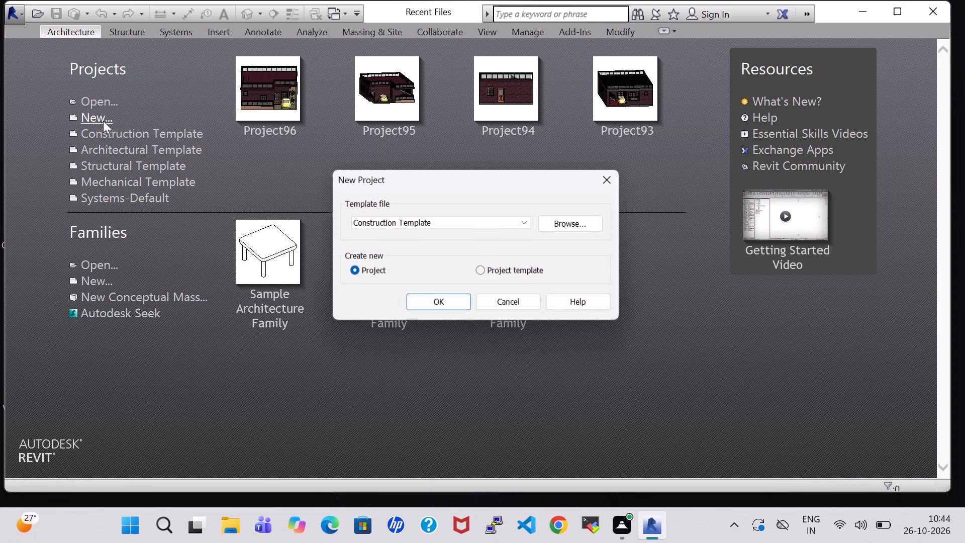
{"action": "left_click", "coordinate": [442, 221]}
{"action": "left_click", "coordinate": [412, 257]}
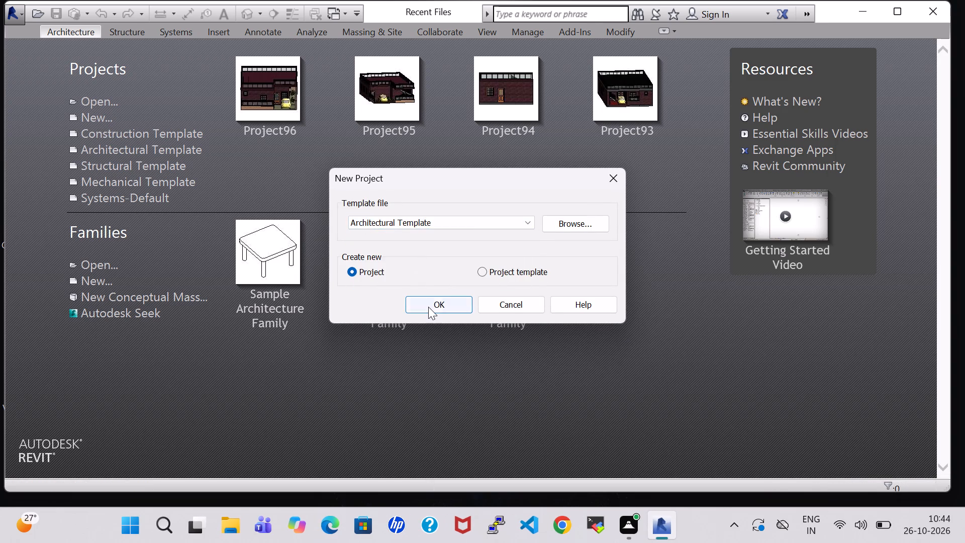
{"action": "left_click", "coordinate": [428, 307]}
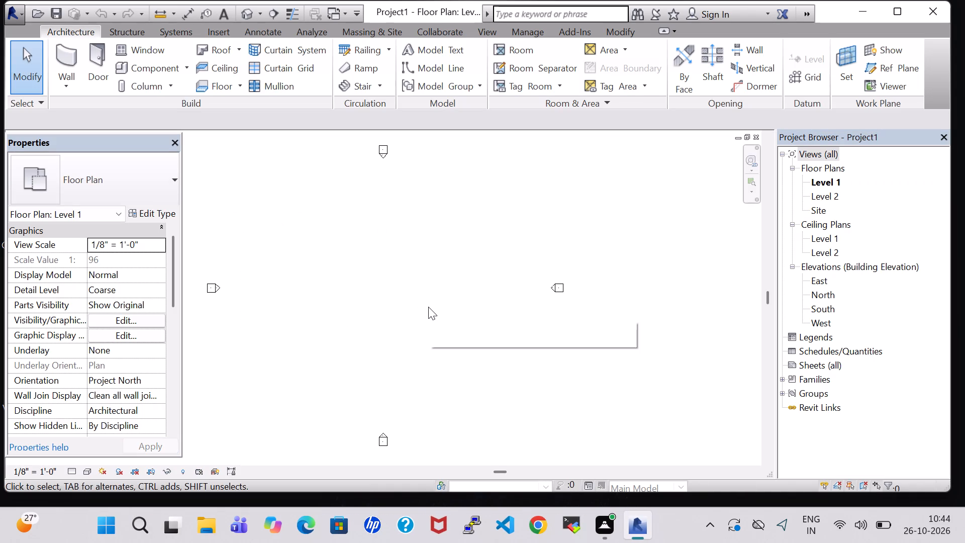
Draw a closed 35' by 46' rectangle of Generic - 8" exterior walls with a 10' unconnected height.
{"action": "left_click", "coordinate": [65, 57]}
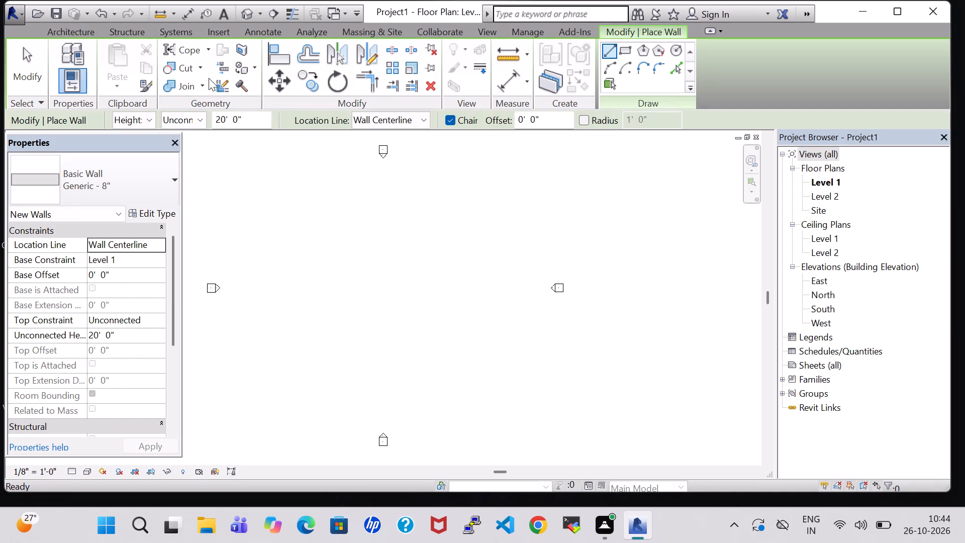
{"action": "left_click", "coordinate": [217, 122]}
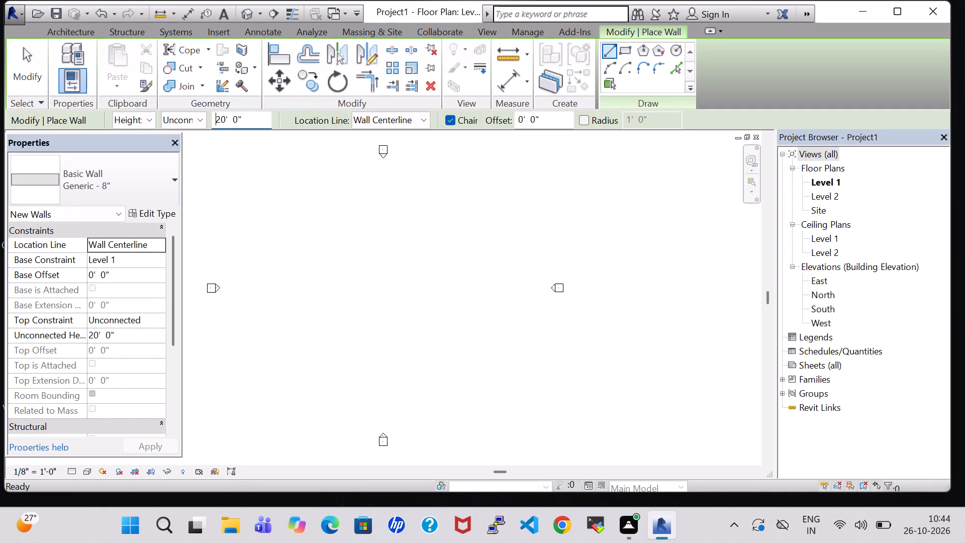
{"action": "left_click", "coordinate": [220, 122]}
{"action": "key", "text": "BackSpace"}
{"action": "key", "text": "1"}
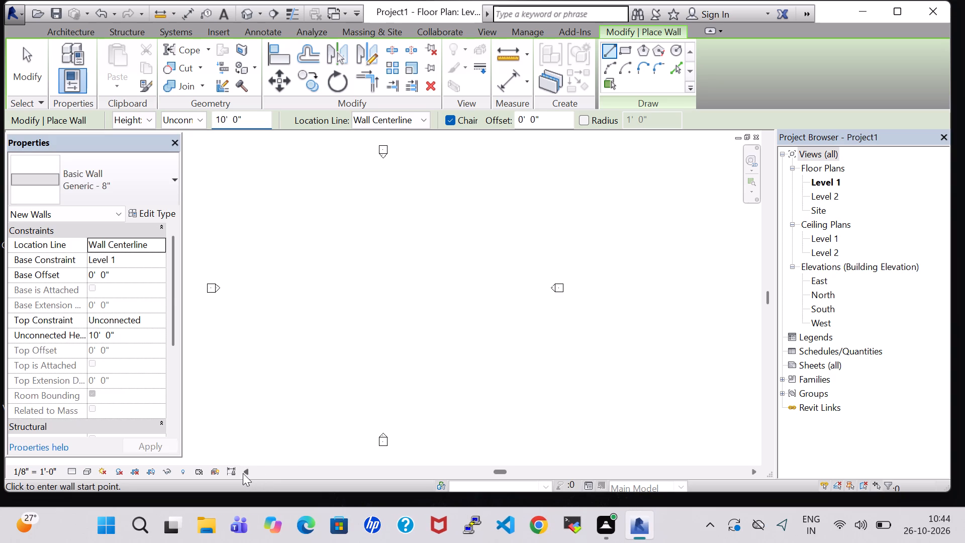
{"action": "left_click", "coordinate": [243, 473]}
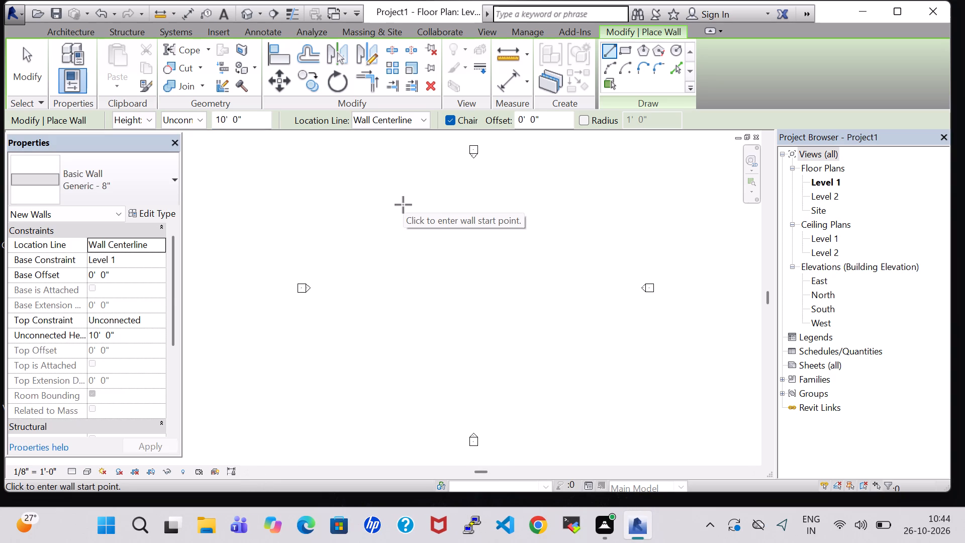
{"action": "left_click", "coordinate": [395, 195]}
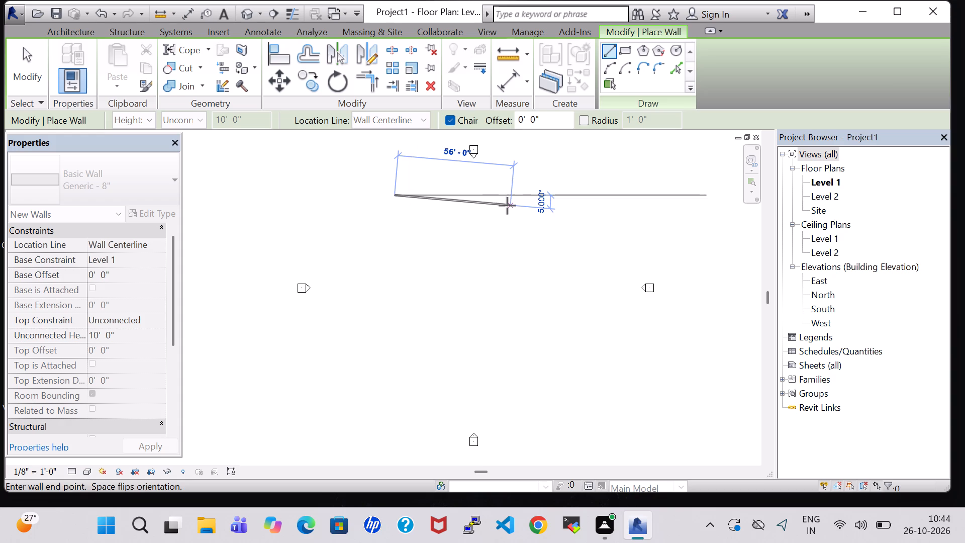
{"action": "type", "text": "35"}
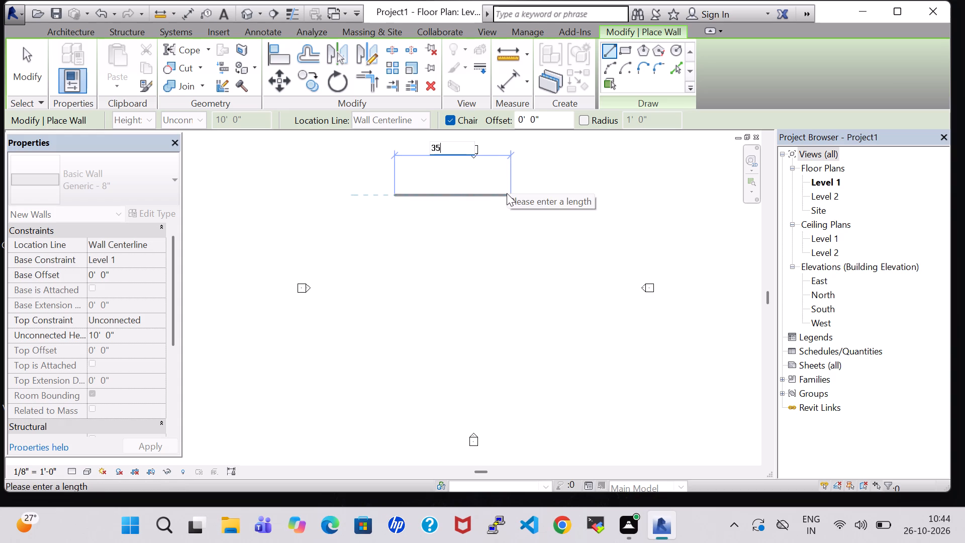
{"action": "key", "text": "Return"}
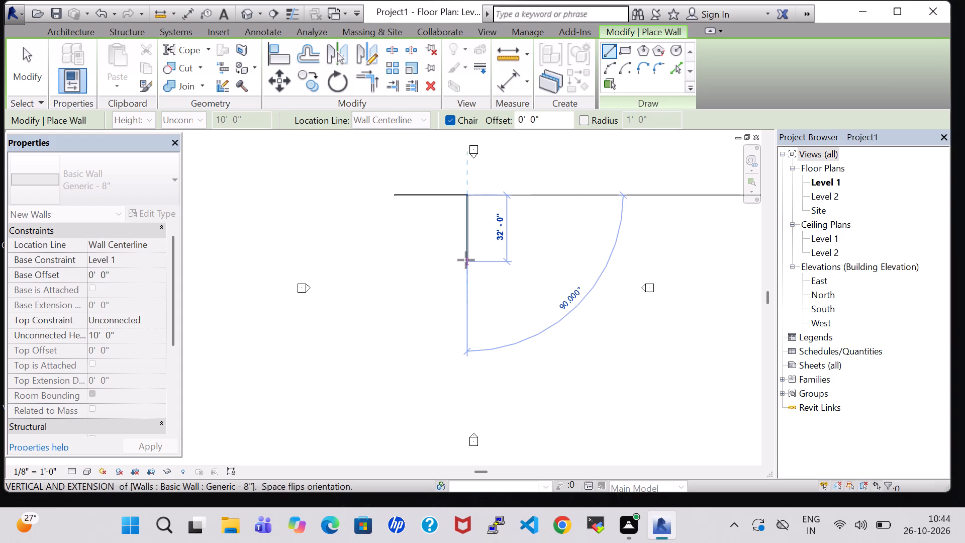
{"action": "type", "text": "46"}
{"action": "key", "text": "Return"}
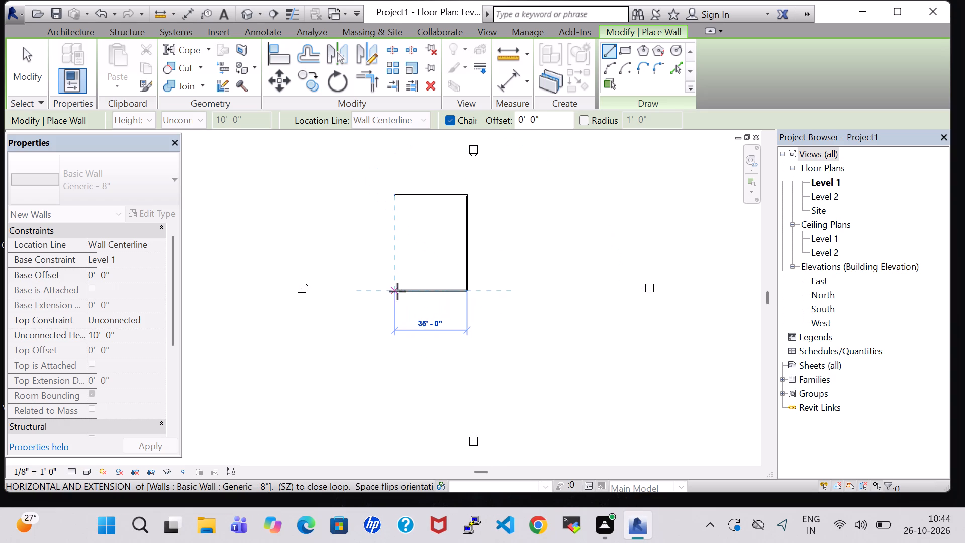
{"action": "left_click", "coordinate": [395, 294]}
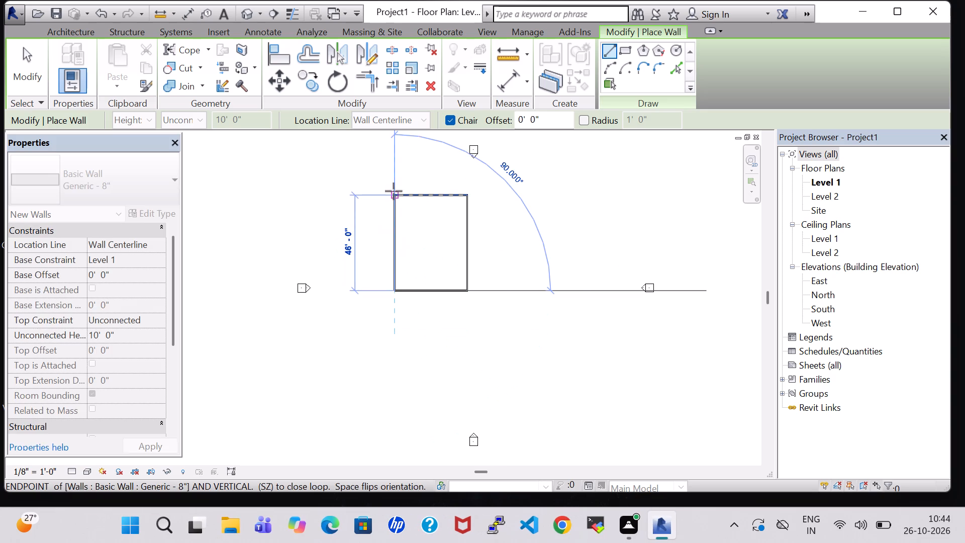
{"action": "left_click", "coordinate": [395, 196]}
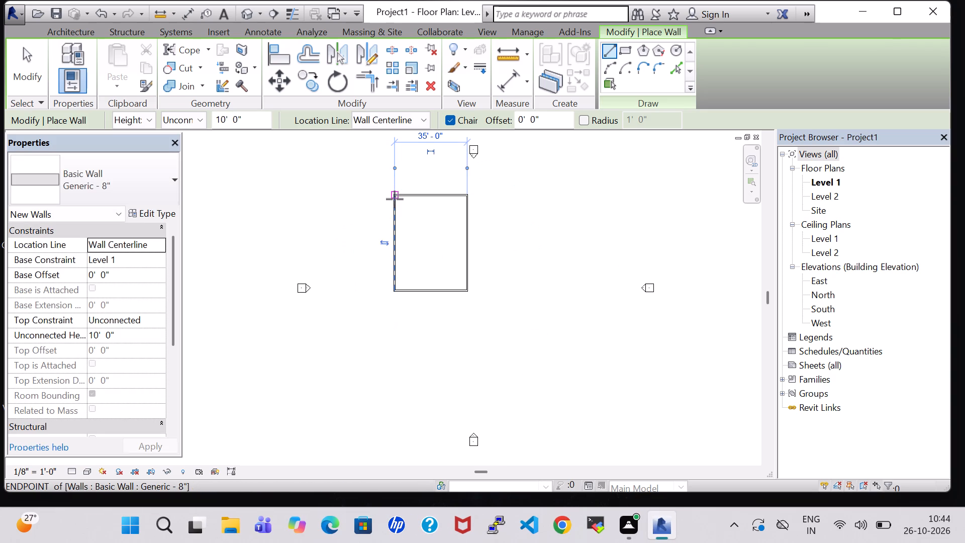
{"action": "key", "text": "Escape"}
{"action": "key", "text": "Escape"}
Draw stepped partition walls from the north wall's midpoint: 18' south, about 6' west, about 5' north, and west to the exterior wall.
{"action": "scroll", "coordinate": [395, 199], "scroll_direction": "up", "scroll_amount": 8}
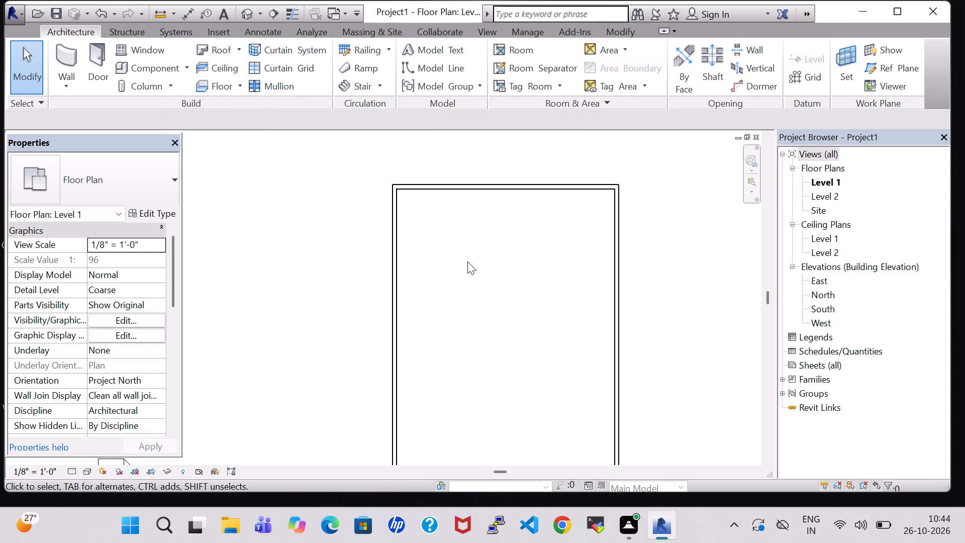
{"action": "middle_click_drag", "start_coordinate": [467, 261], "coordinate": [455, 222]}
{"action": "scroll", "coordinate": [455, 222], "scroll_direction": "up", "scroll_amount": 1}
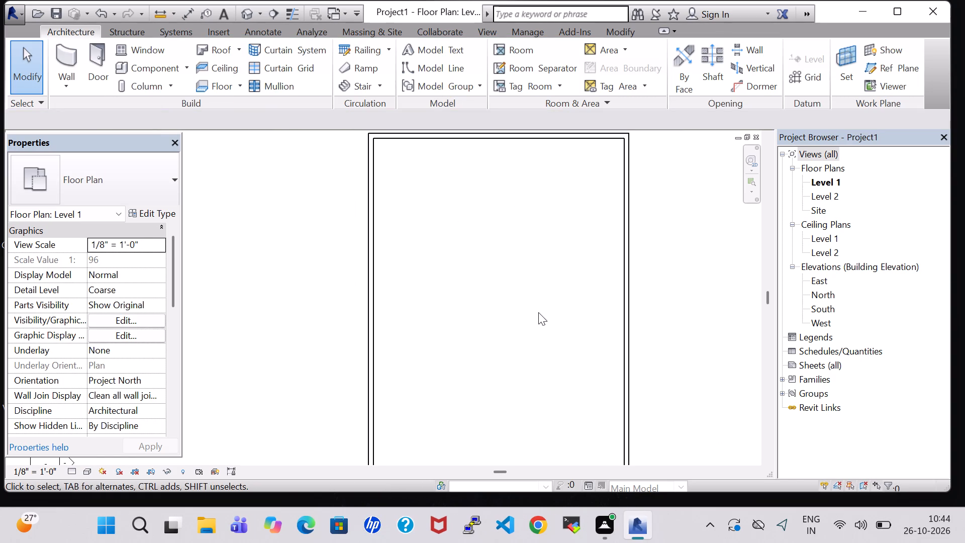
{"action": "scroll", "coordinate": [538, 312], "scroll_direction": "down", "scroll_amount": 4}
{"action": "middle_click_drag", "start_coordinate": [538, 312], "coordinate": [494, 289]}
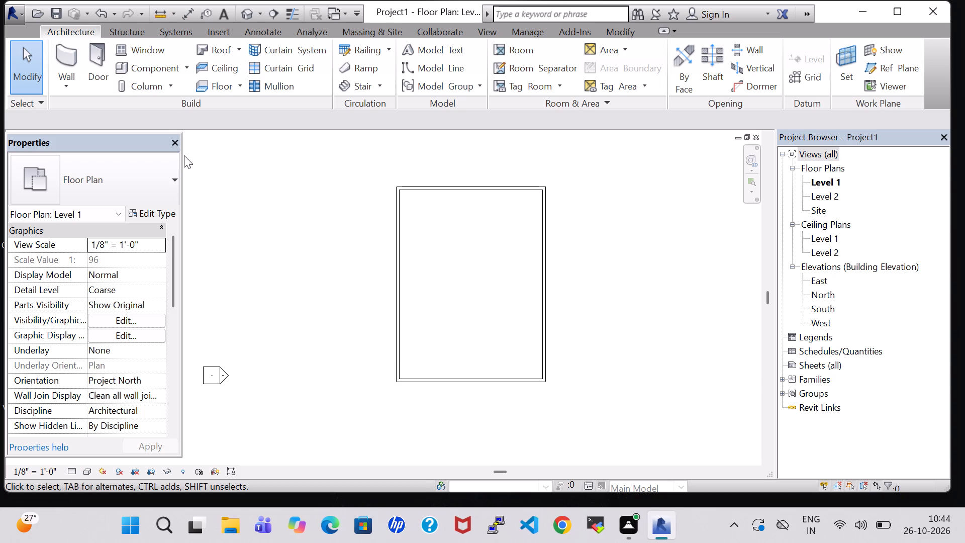
{"action": "left_click", "coordinate": [71, 53]}
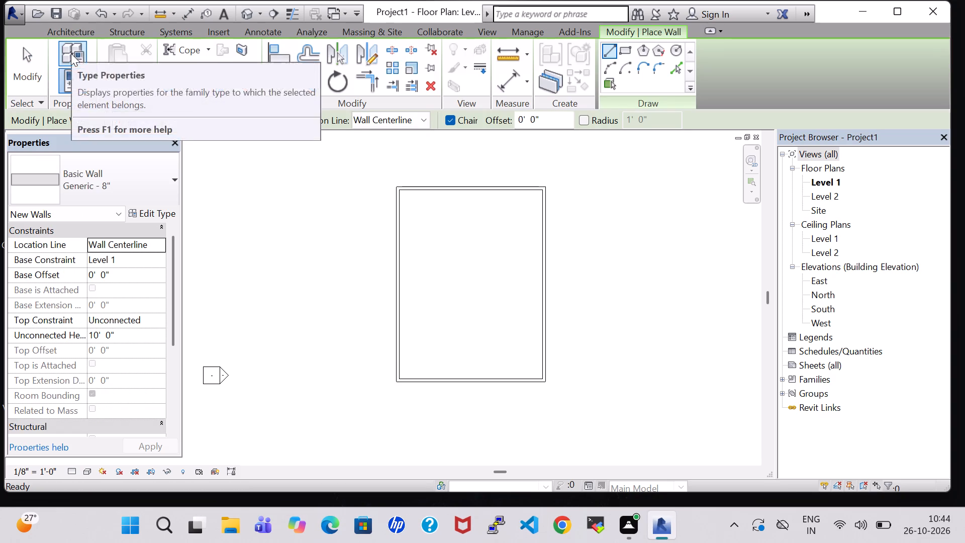
{"action": "left_click", "coordinate": [473, 189]}
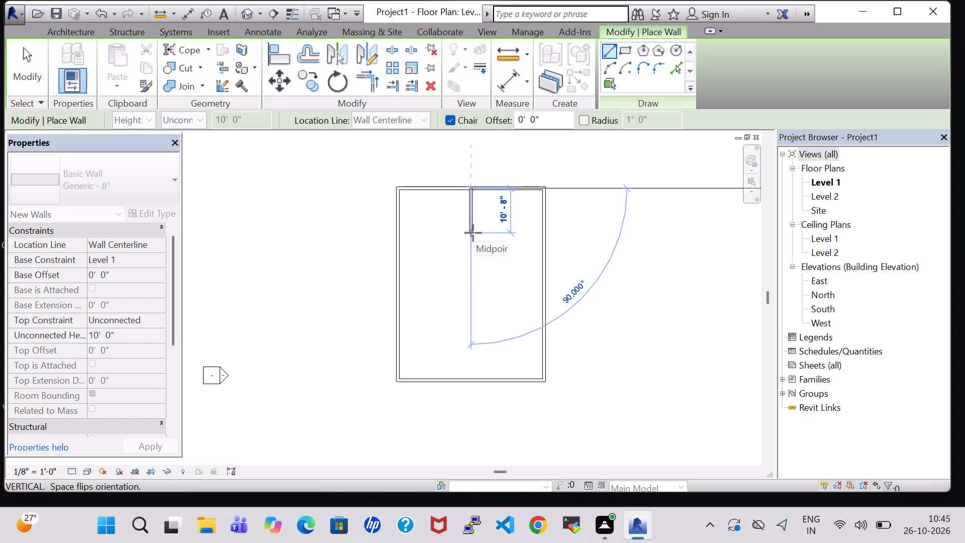
{"action": "left_click", "coordinate": [474, 263]}
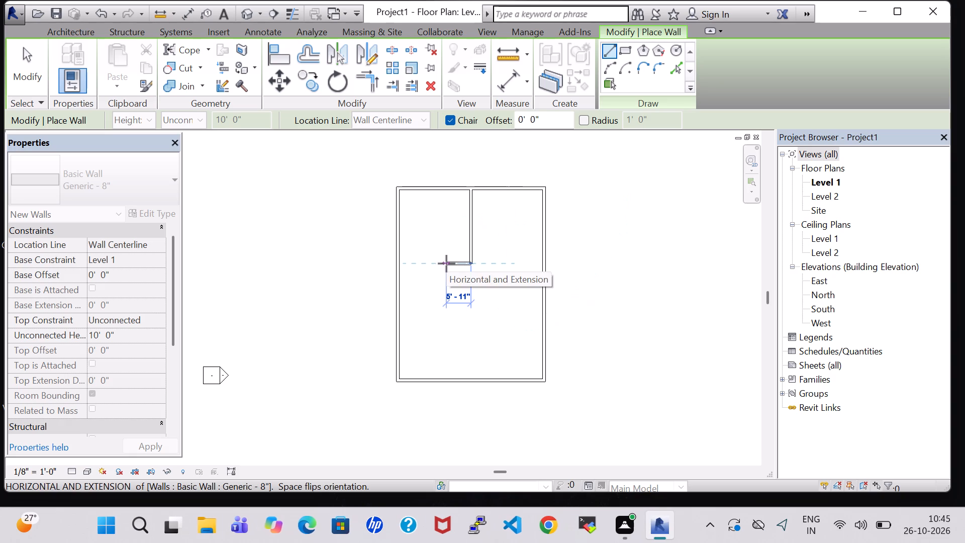
{"action": "left_click", "coordinate": [445, 263]}
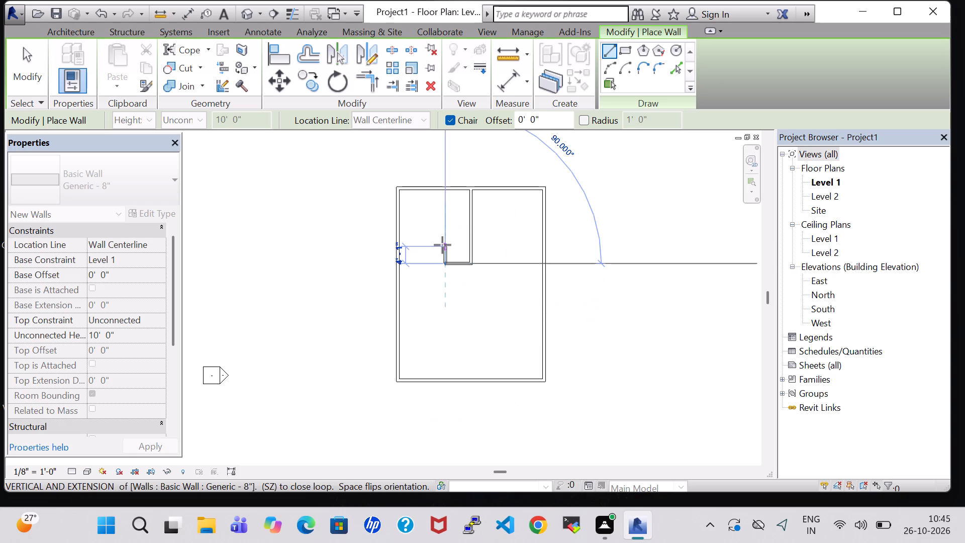
{"action": "left_click", "coordinate": [442, 242]}
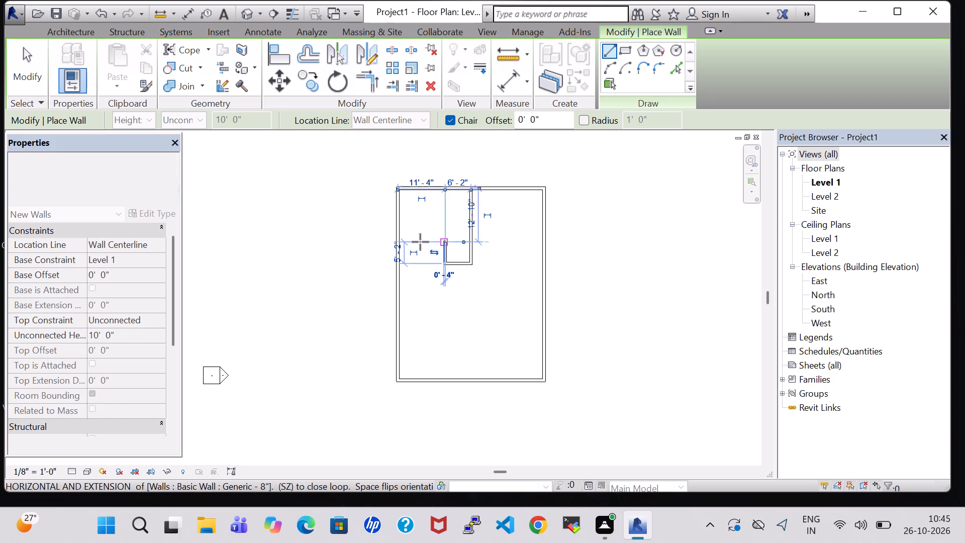
{"action": "left_click", "coordinate": [401, 243]}
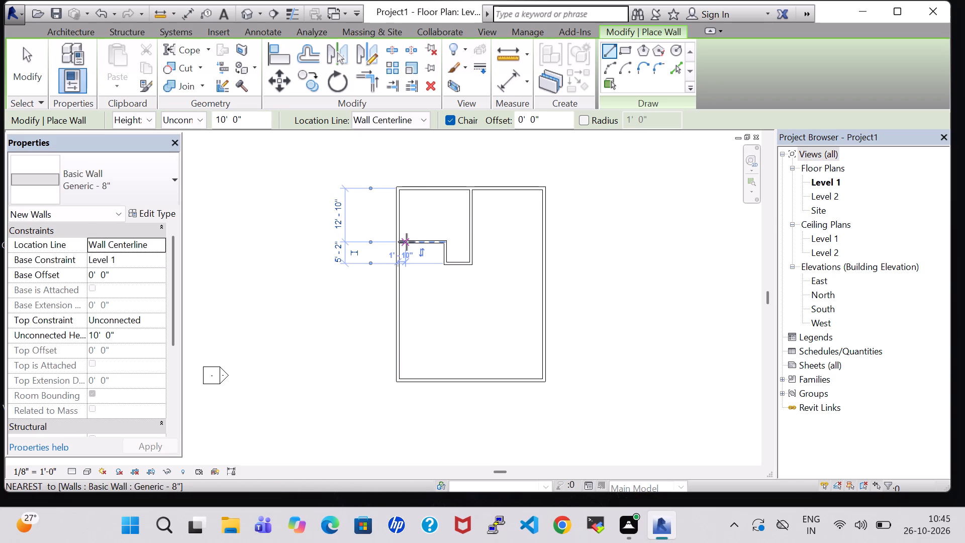
Enclose a small west room with walls running about 5' south from the partition's inner corner and west to the exterior wall's midpoint.
{"action": "left_click", "coordinate": [446, 263]}
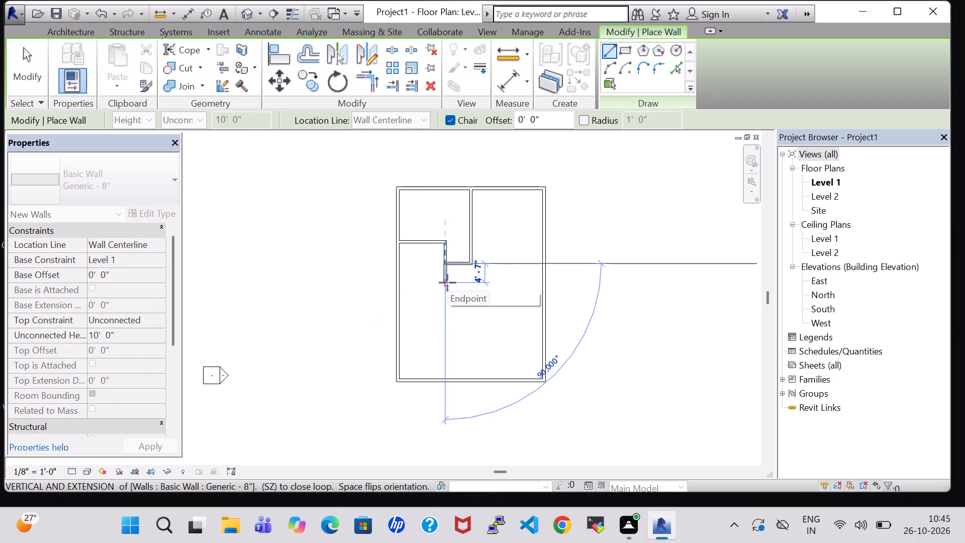
{"action": "left_click", "coordinate": [447, 283]}
{"action": "left_click", "coordinate": [398, 284]}
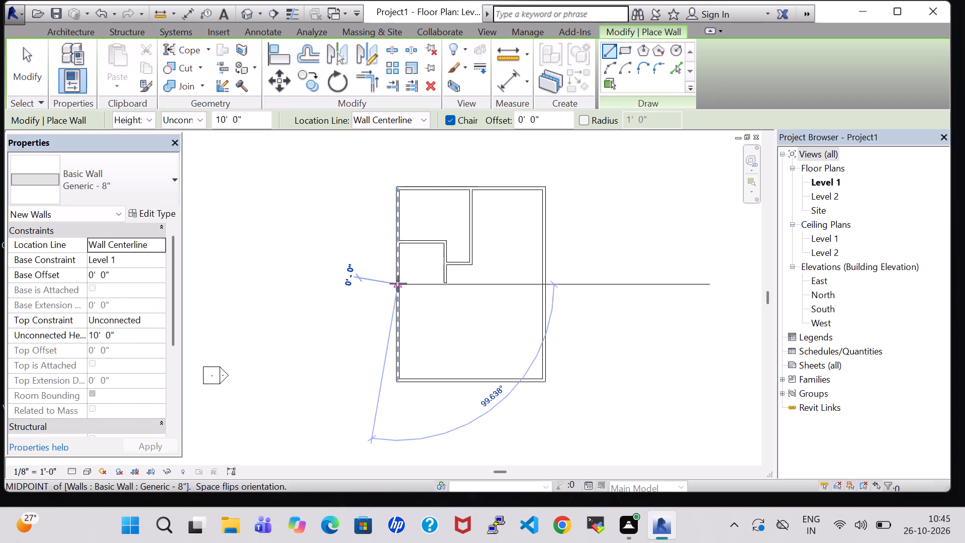
{"action": "left_click", "coordinate": [448, 283]}
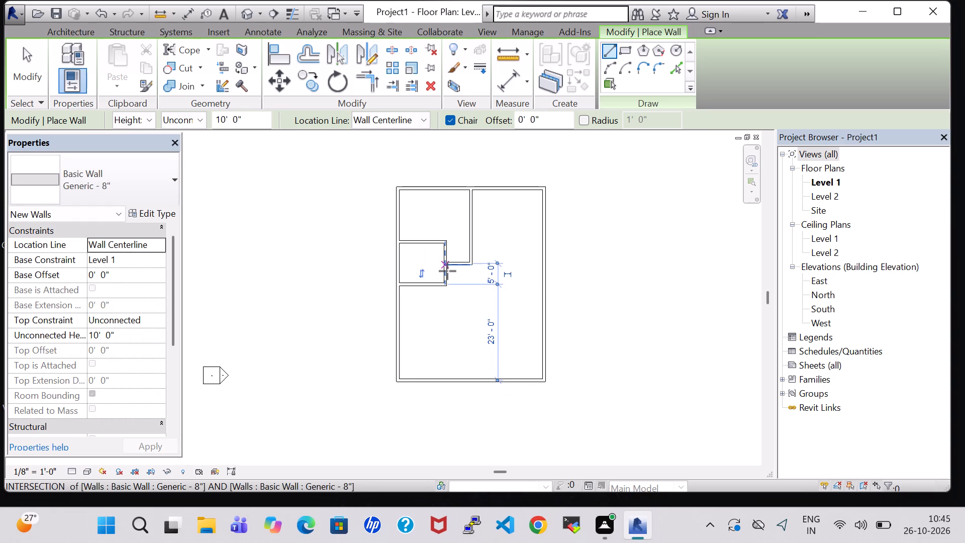
{"action": "key", "text": "Escape"}
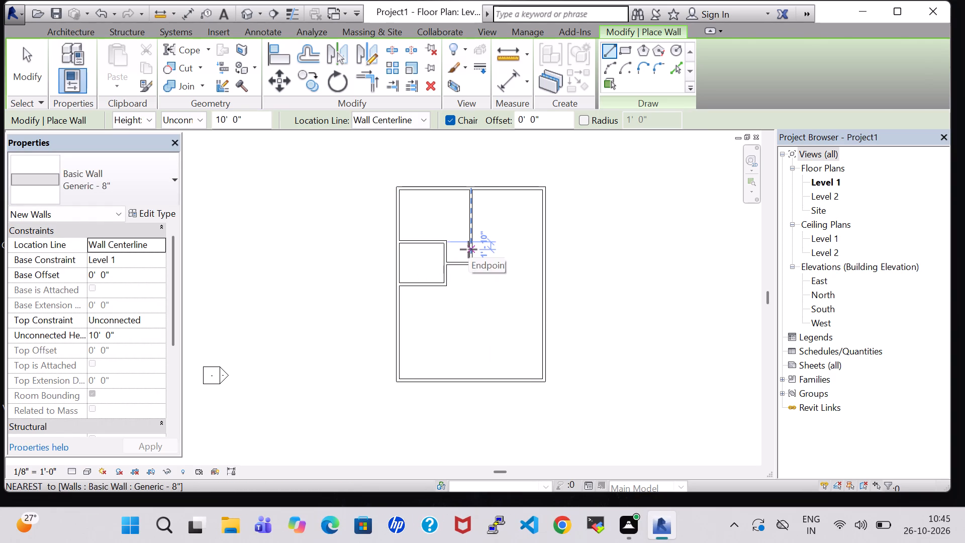
{"action": "key", "text": "Escape"}
Nudge the north-south partition that meets the north wall eastward to 16'-0" from the east wall.
{"action": "left_click", "coordinate": [469, 248]}
{"action": "key", "text": "Right"}
{"action": "key", "text": "Right"}
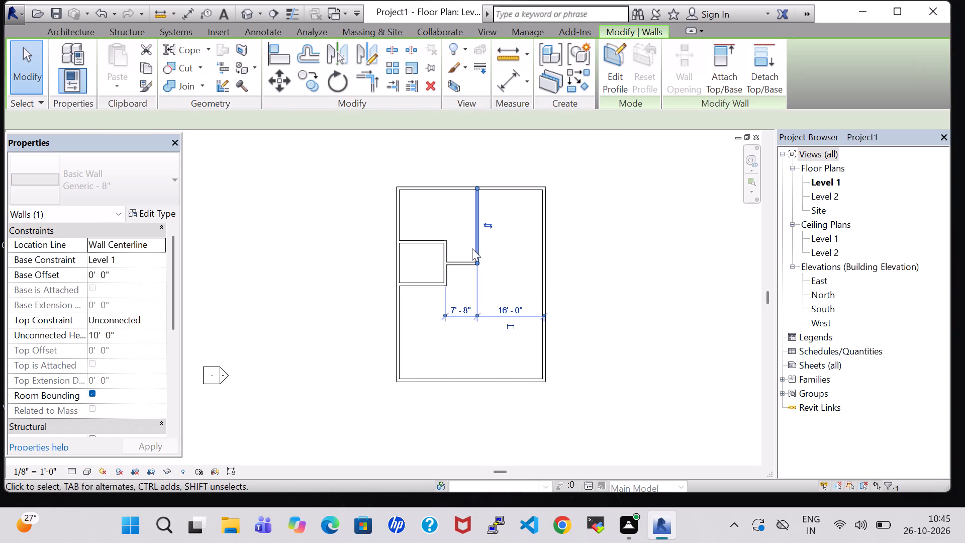
{"action": "left_click", "coordinate": [606, 251]}
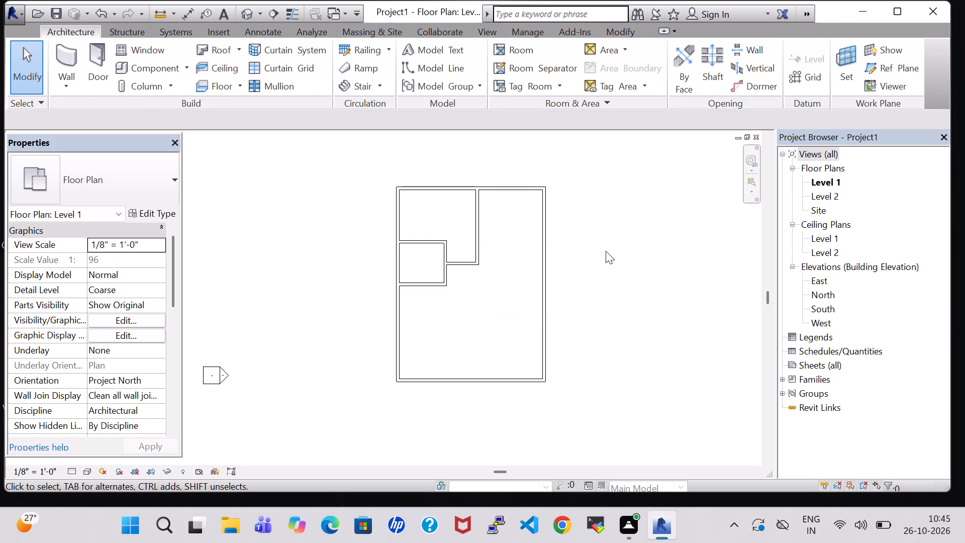
Draw a 17'-10" horizontal wall to the east wall's midpoint, aligned with the small room's south wall and leaving a gap beside it.
{"action": "left_click", "coordinate": [62, 56]}
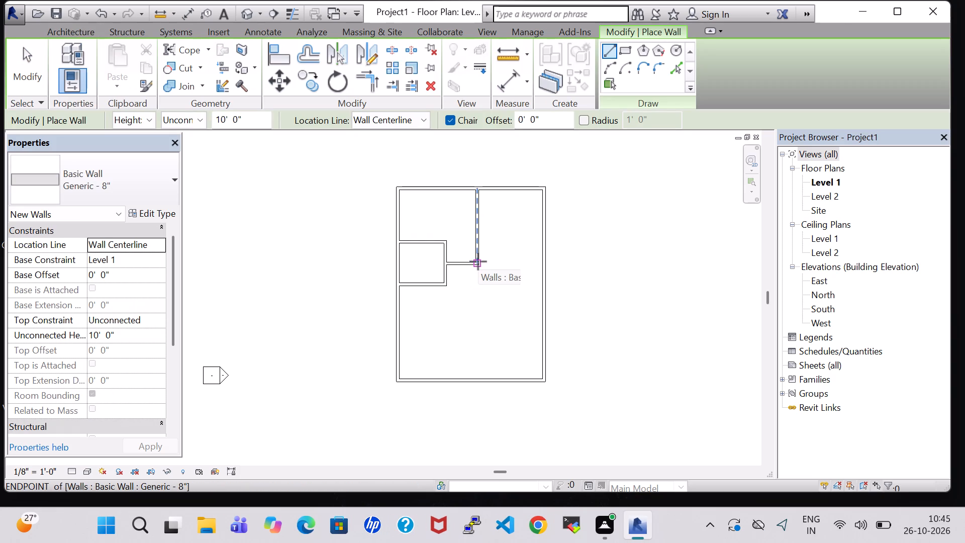
{"action": "left_click", "coordinate": [469, 286]}
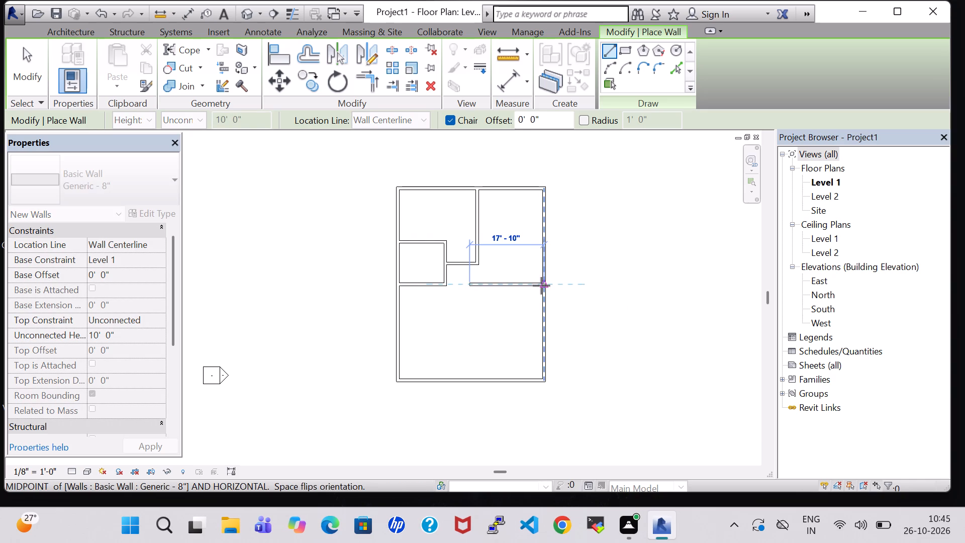
{"action": "left_click", "coordinate": [541, 286]}
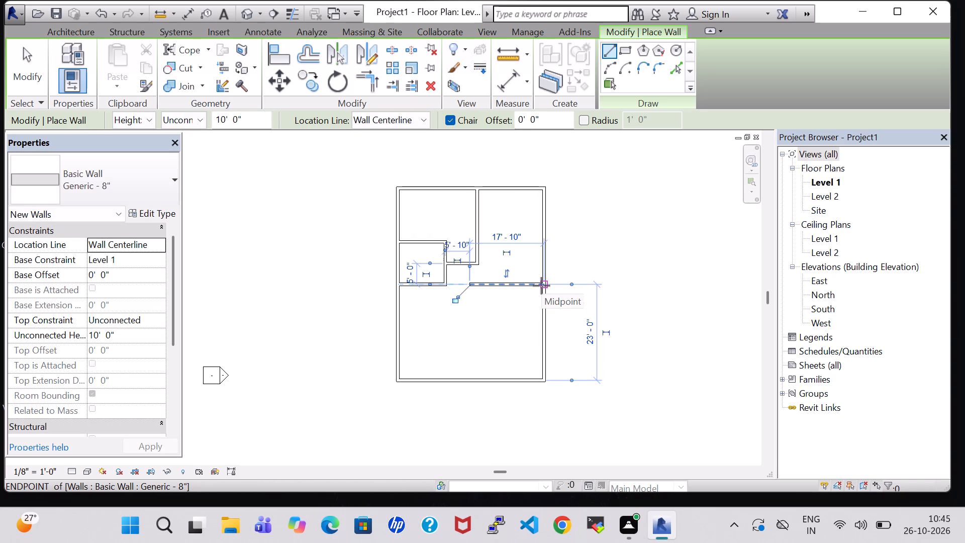
{"action": "key", "text": "Escape"}
{"action": "key", "text": "Escape"}
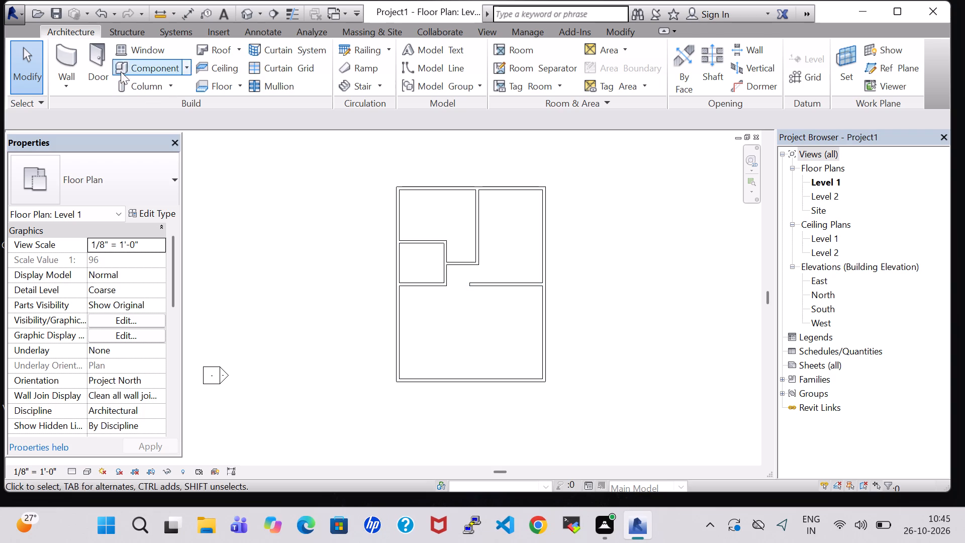
Draw a short vertical wall about 5' long from the new wall's open west end north to the stepped partition.
{"action": "left_click", "coordinate": [77, 56]}
{"action": "left_click", "coordinate": [471, 286]}
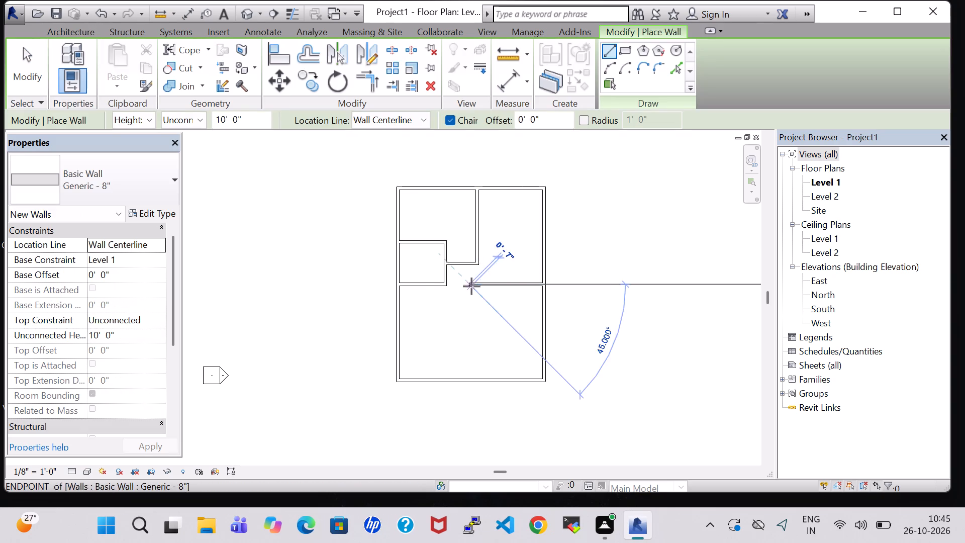
{"action": "left_click", "coordinate": [469, 262]}
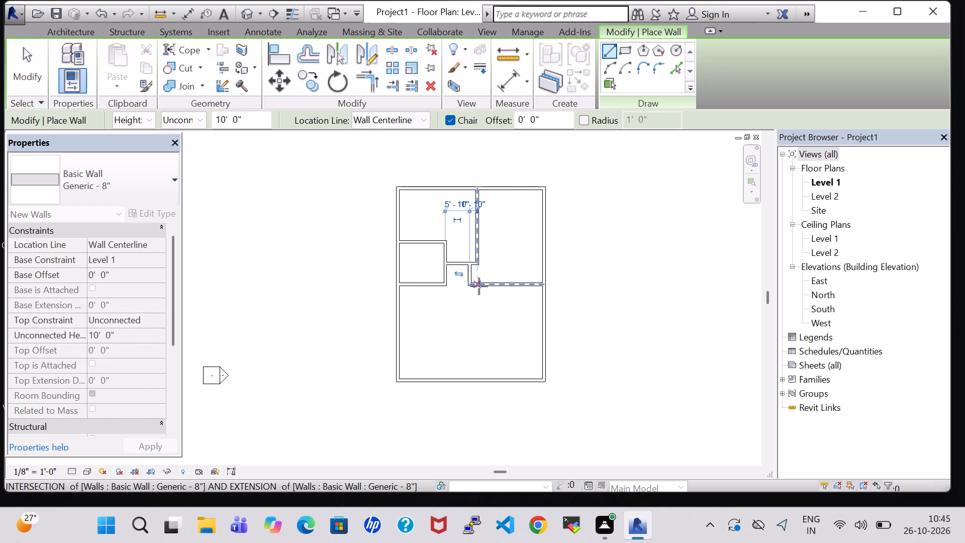
{"action": "scroll", "coordinate": [479, 291], "scroll_direction": "up", "scroll_amount": 8}
{"action": "key", "text": "Escape"}
{"action": "key", "text": "Escape"}
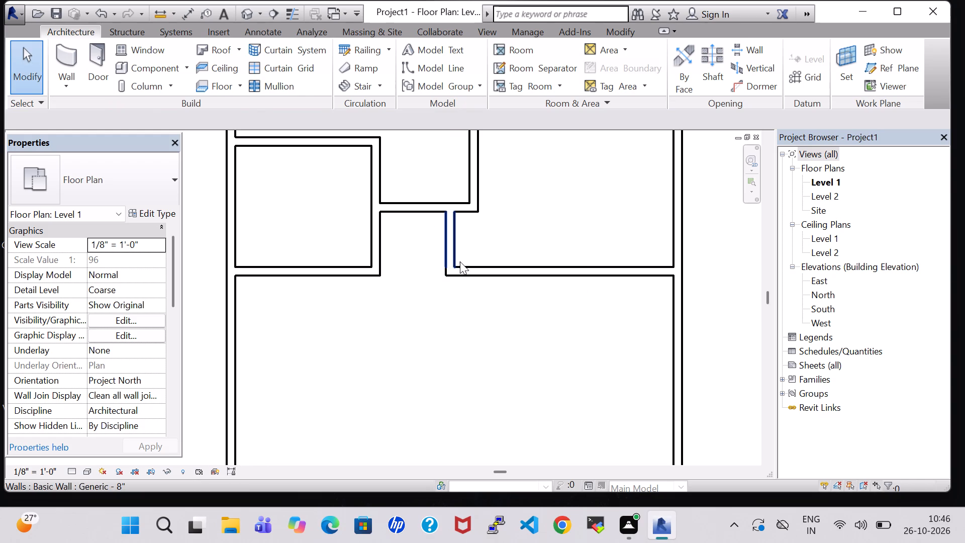
Delete the short vertical wall linking the stepped partition to the open end of the east horizontal wall.
{"action": "left_click", "coordinate": [452, 246]}
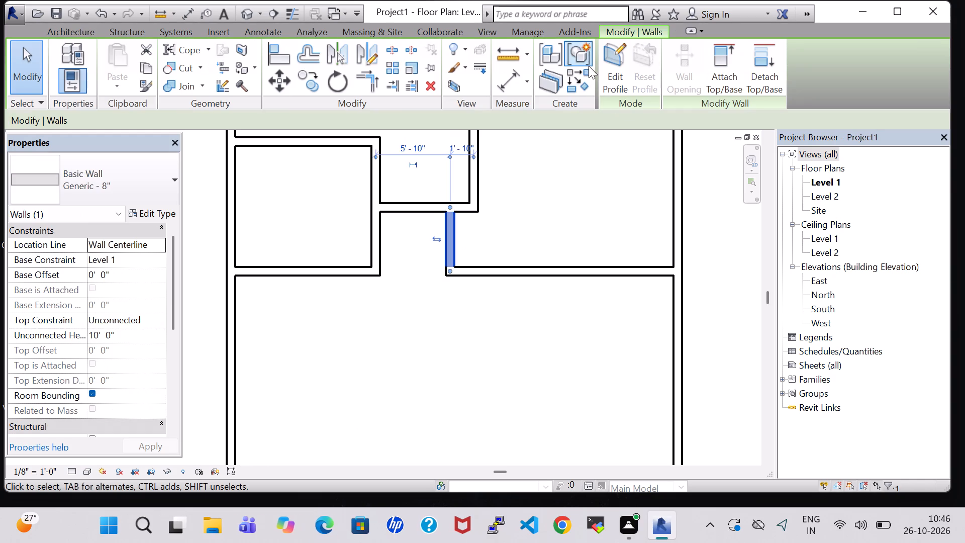
{"action": "key", "text": "Delete"}
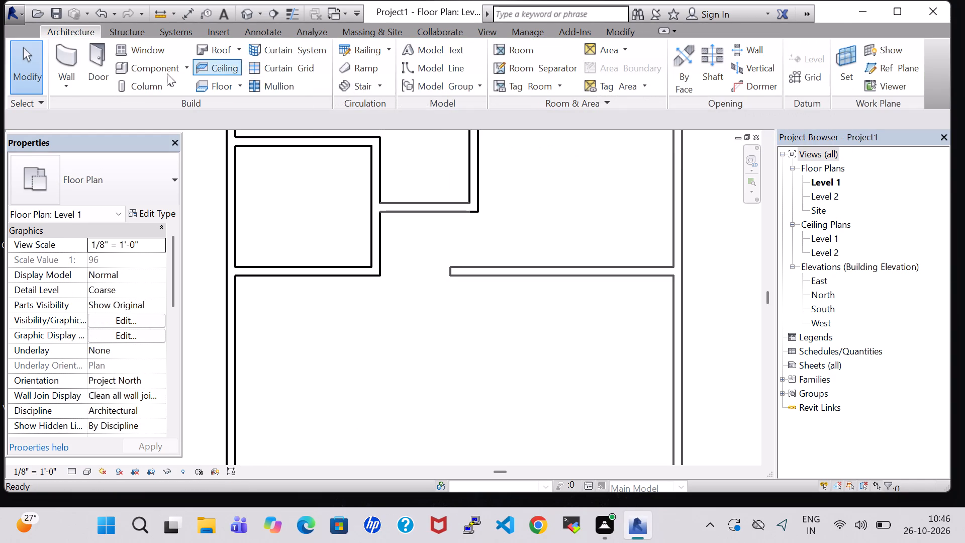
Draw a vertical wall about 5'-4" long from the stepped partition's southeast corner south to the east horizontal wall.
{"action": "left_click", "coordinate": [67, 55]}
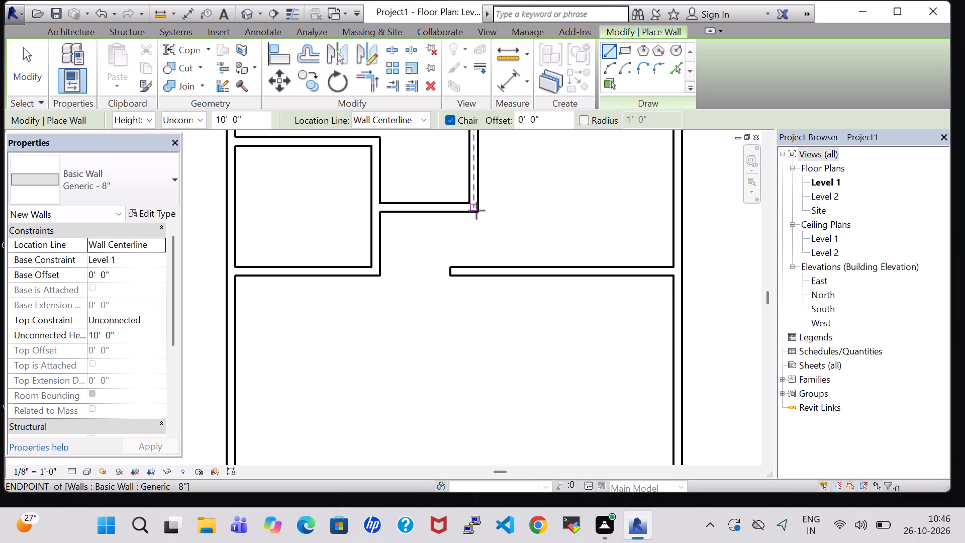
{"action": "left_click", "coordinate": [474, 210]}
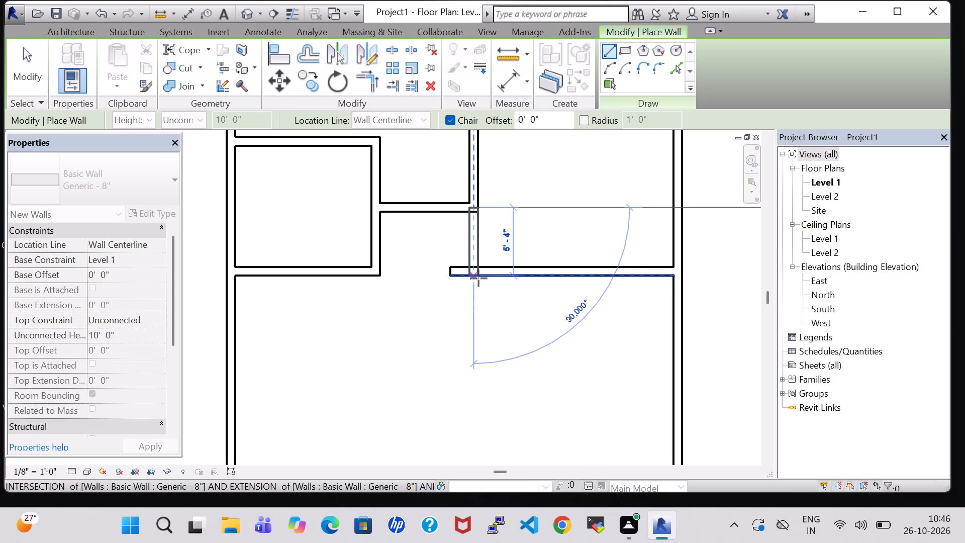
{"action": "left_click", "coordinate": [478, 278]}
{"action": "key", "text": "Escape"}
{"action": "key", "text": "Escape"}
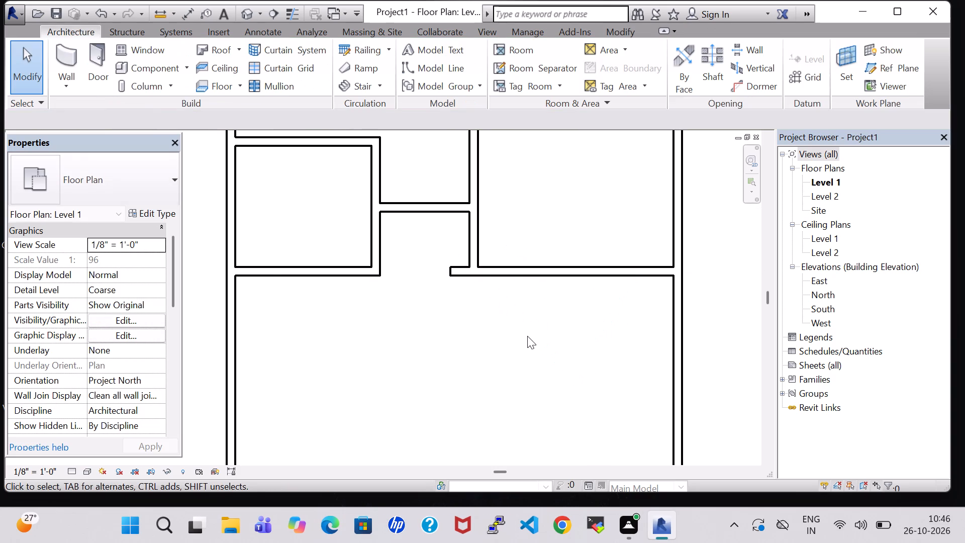
Nudge the small west room's east wall westward to 10'-10" from the west exterior wall.
{"action": "scroll", "coordinate": [527, 336], "scroll_direction": "down", "scroll_amount": 3}
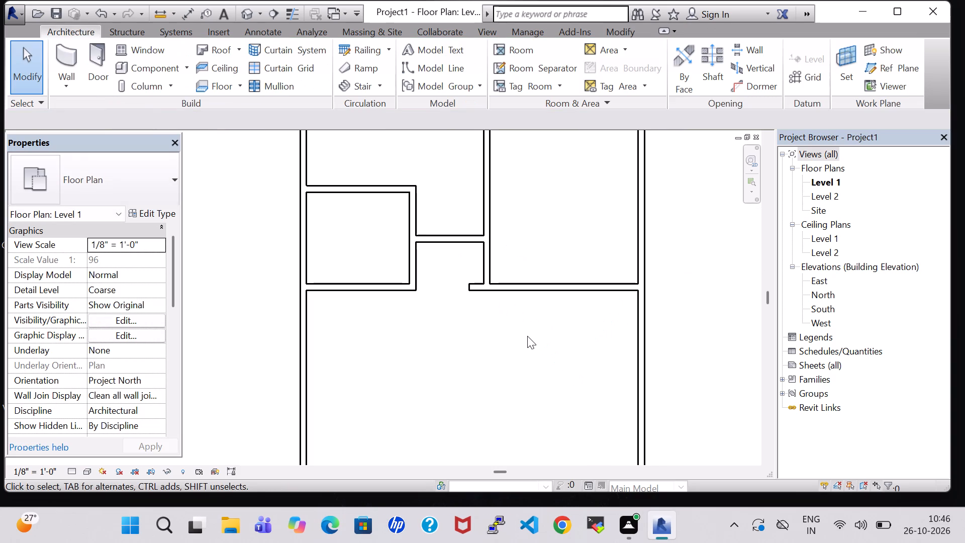
{"action": "scroll", "coordinate": [527, 336], "scroll_direction": "down", "scroll_amount": 1}
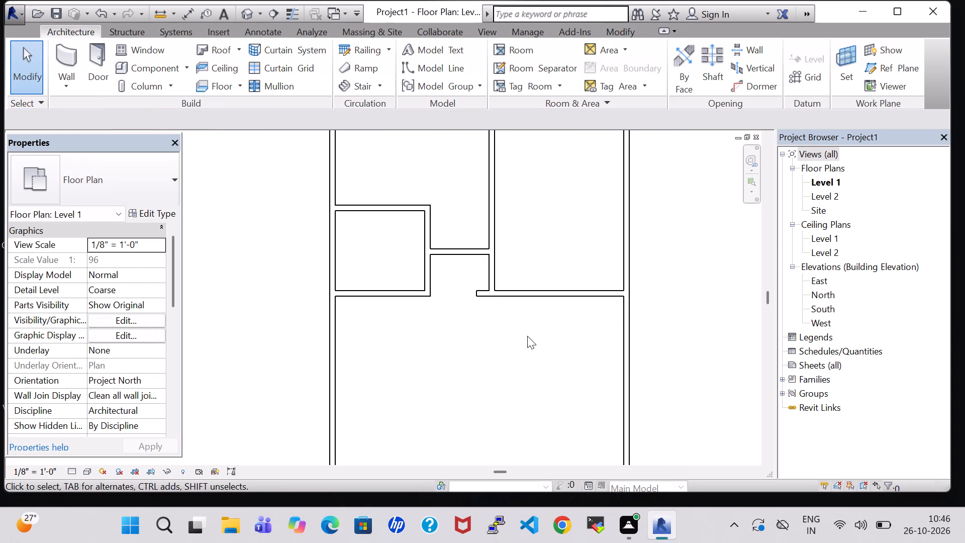
{"action": "scroll", "coordinate": [527, 336], "scroll_direction": "down", "scroll_amount": 1}
{"action": "left_click", "coordinate": [453, 255]}
{"action": "key", "text": "Left"}
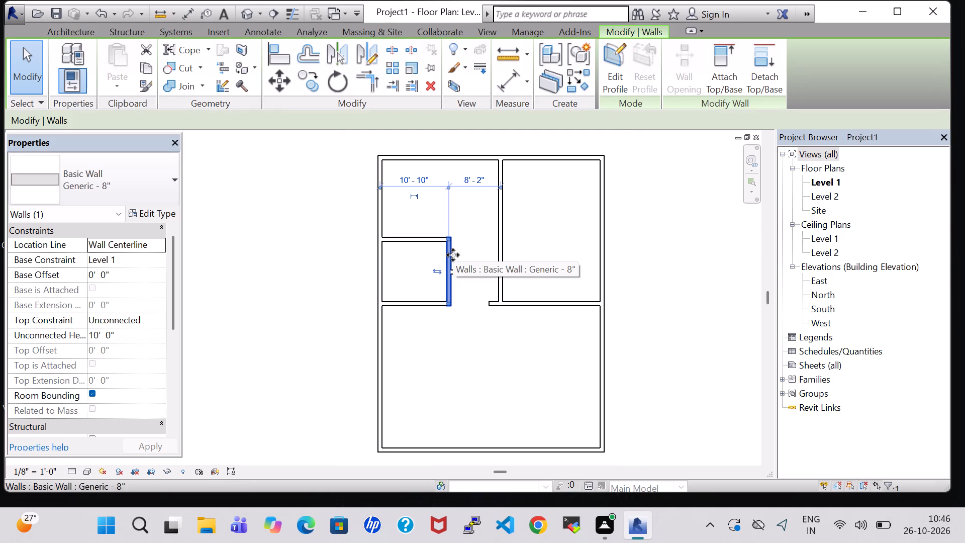
{"action": "key", "text": "Left"}
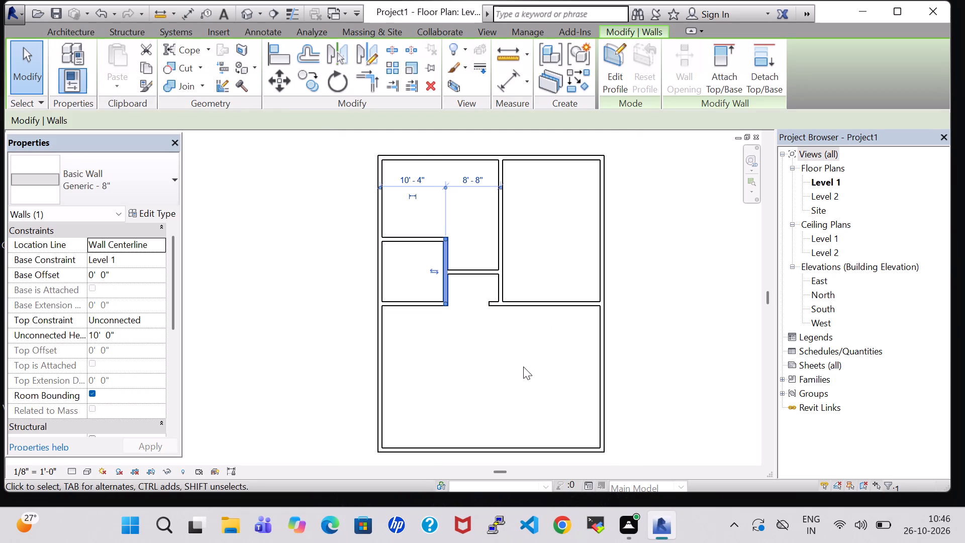
{"action": "key", "text": "Right"}
{"action": "left_click", "coordinate": [479, 357]}
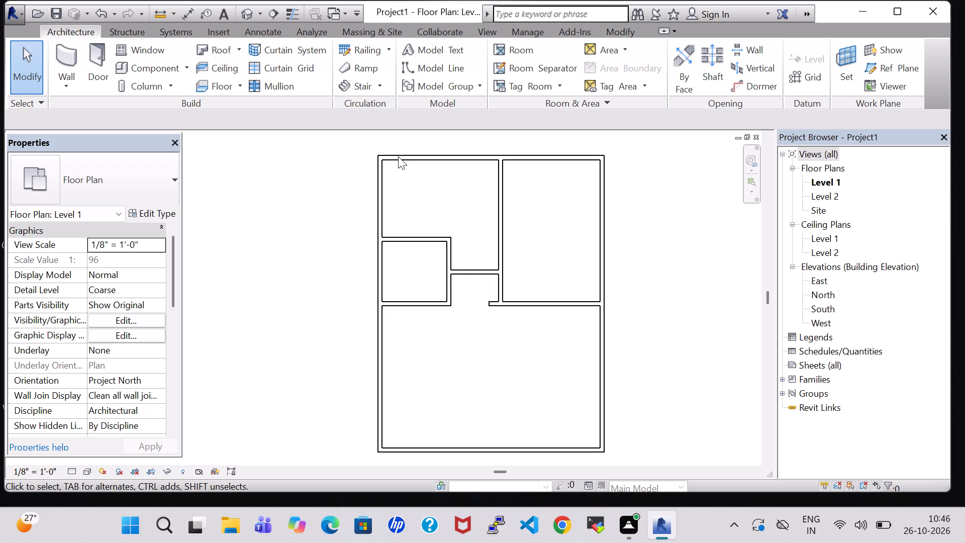
Draw a horizontal wall from the north-south partition to the east exterior wall, about 7'-4" south of the north wall.
{"action": "left_click", "coordinate": [74, 56]}
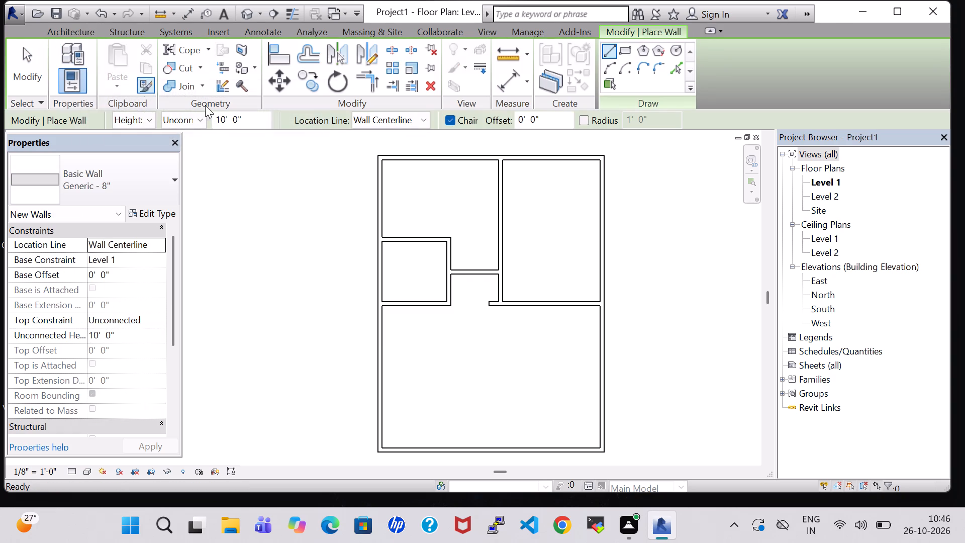
{"action": "left_click", "coordinate": [503, 204]}
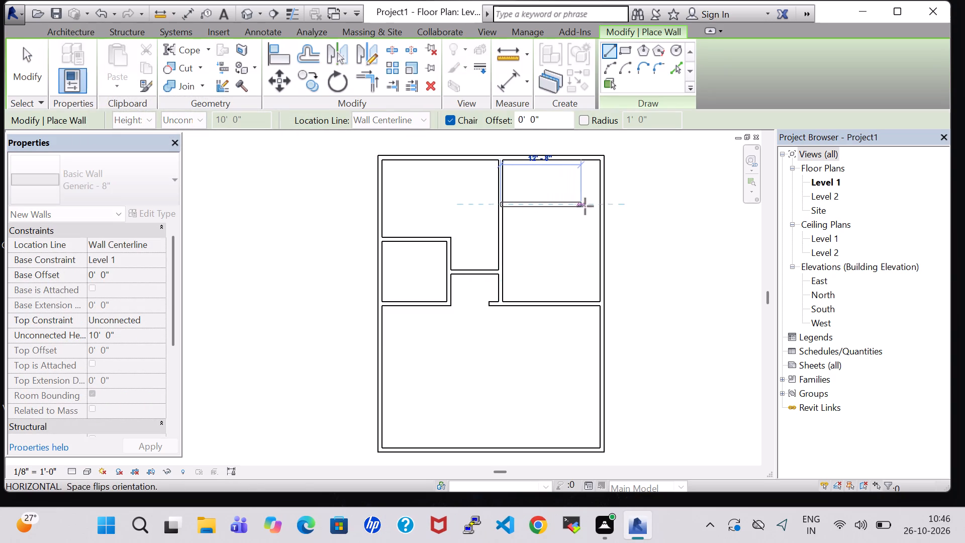
{"action": "left_click", "coordinate": [602, 206]}
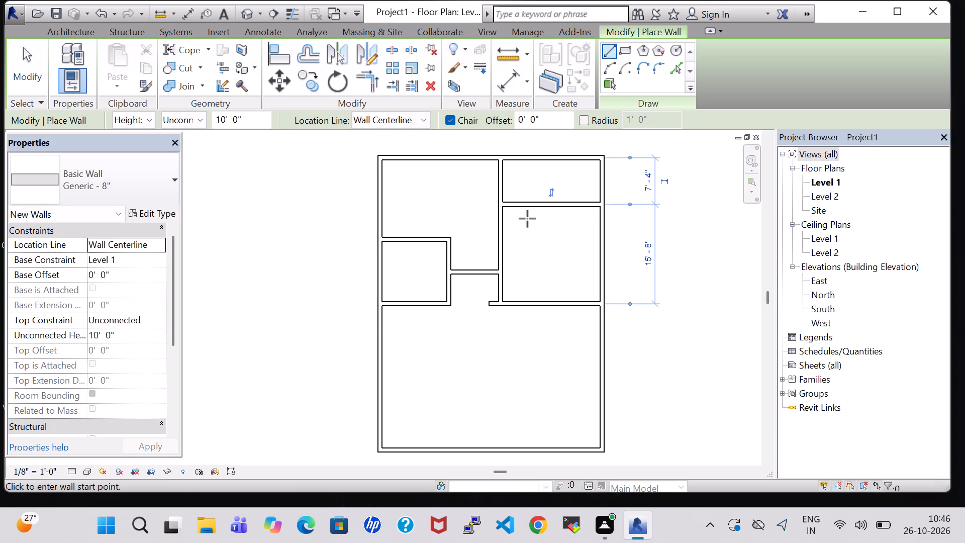
Enclose a narrow room with walls running about 10'-8" south from the new wall and west to the partition's junction.
{"action": "left_click", "coordinate": [532, 207]}
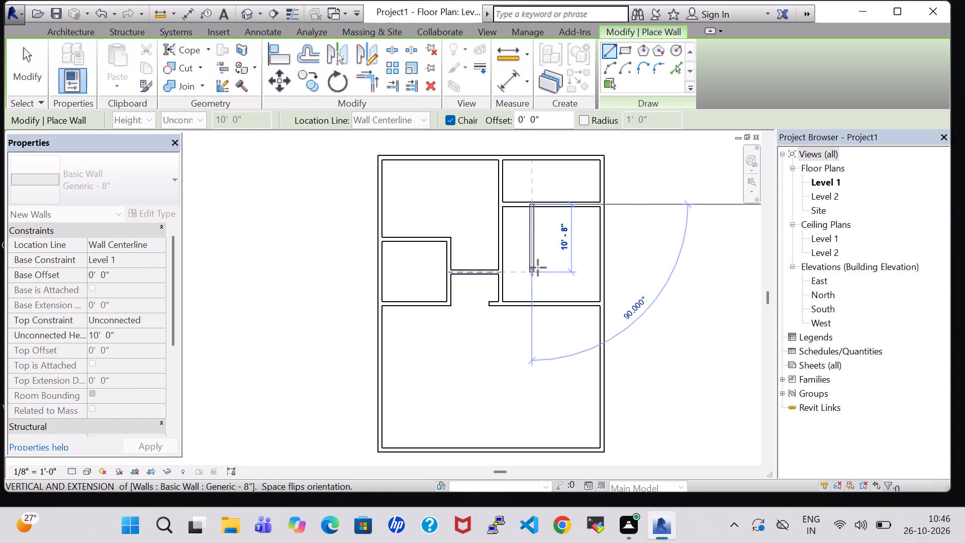
{"action": "left_click", "coordinate": [538, 267]}
{"action": "left_click", "coordinate": [500, 273]}
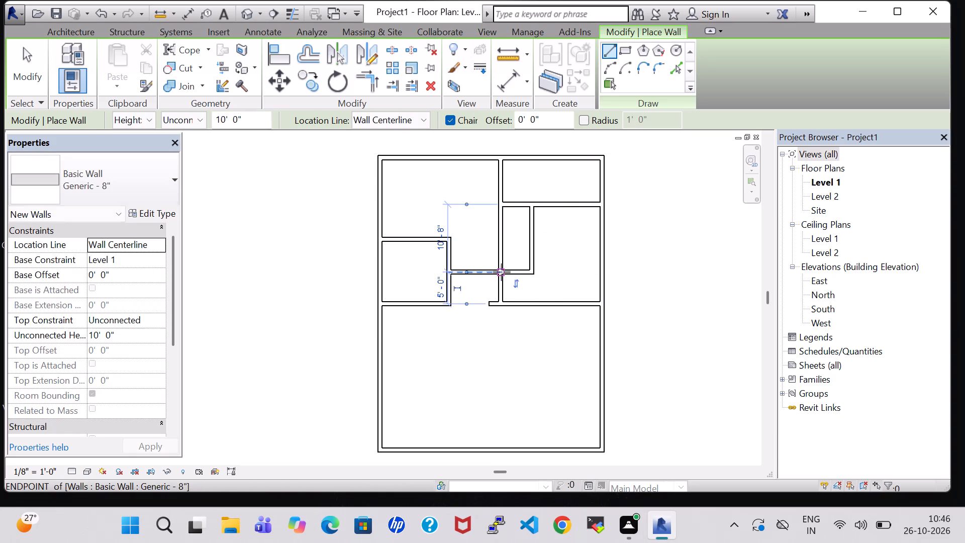
{"action": "key", "text": "Escape"}
{"action": "key", "text": "Escape"}
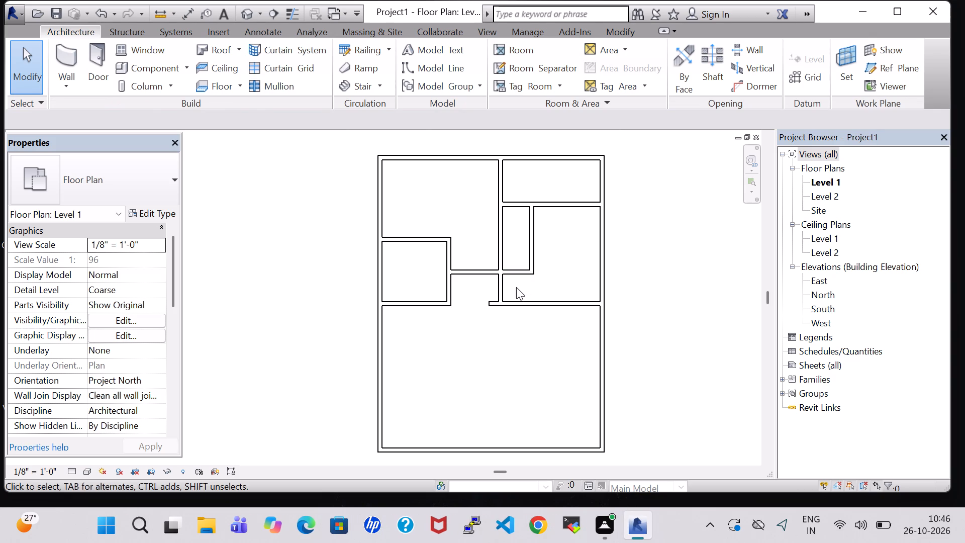
Split the north-south partition at the narrow room's south wall and delete its southern segment.
{"action": "left_click", "coordinate": [505, 289]}
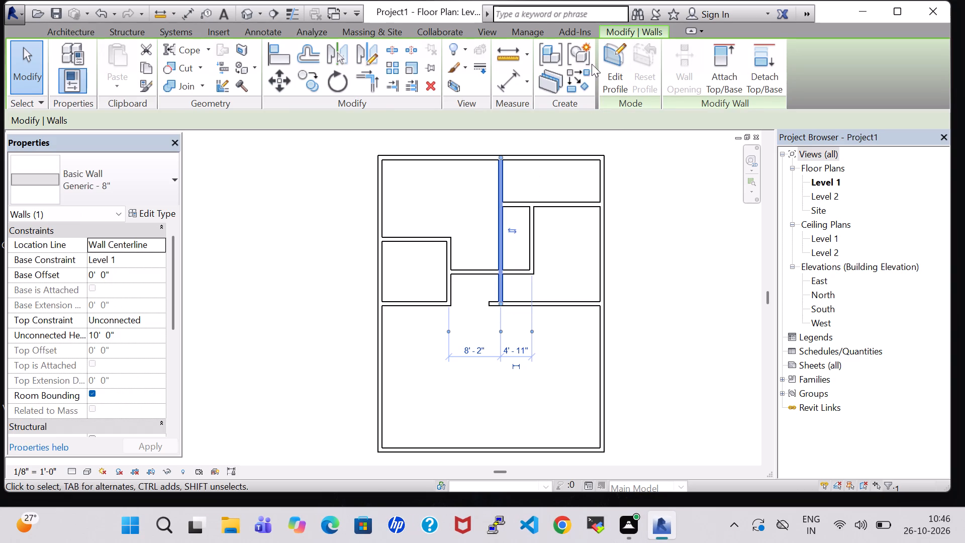
{"action": "left_click", "coordinate": [399, 43]}
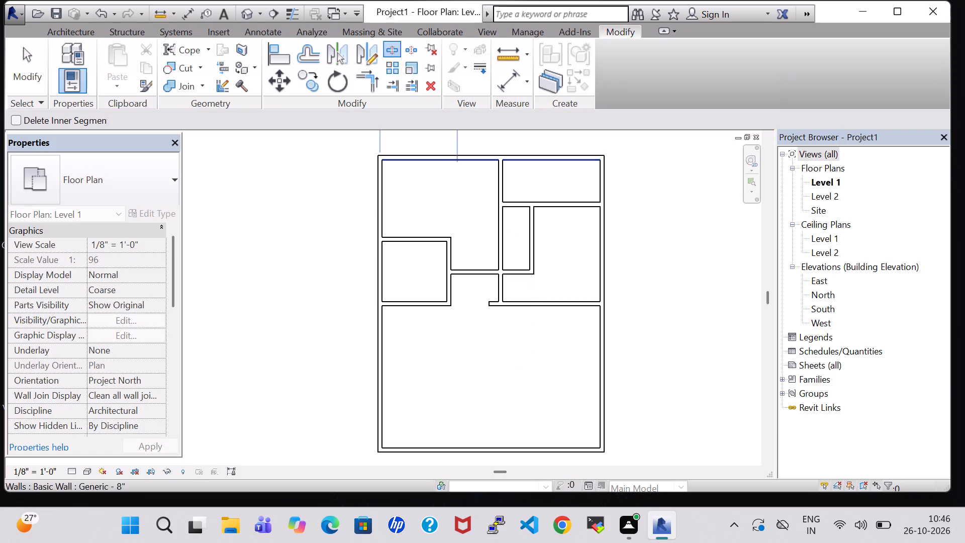
{"action": "left_click", "coordinate": [506, 270]}
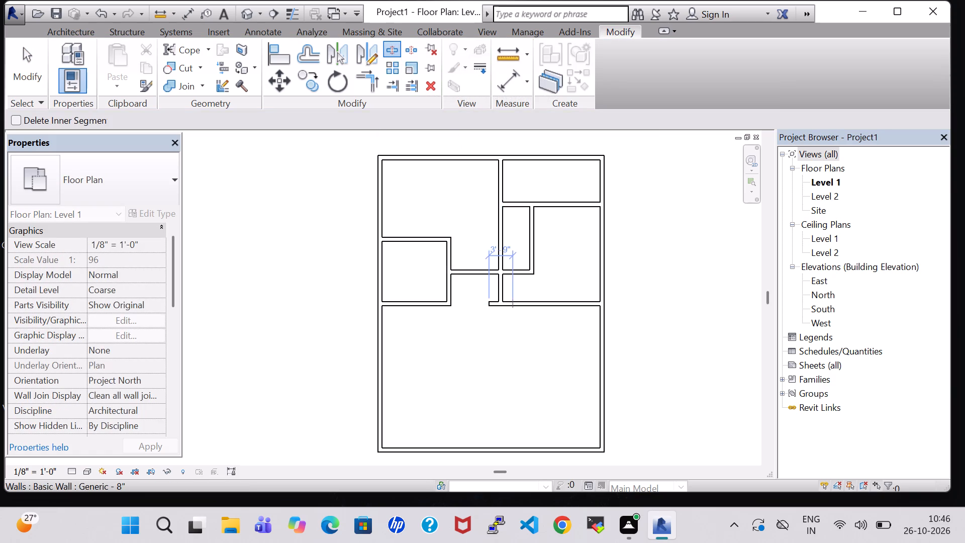
{"action": "key", "text": "Escape"}
{"action": "key", "text": "Escape"}
{"action": "left_click", "coordinate": [503, 290]}
{"action": "key", "text": "Delete"}
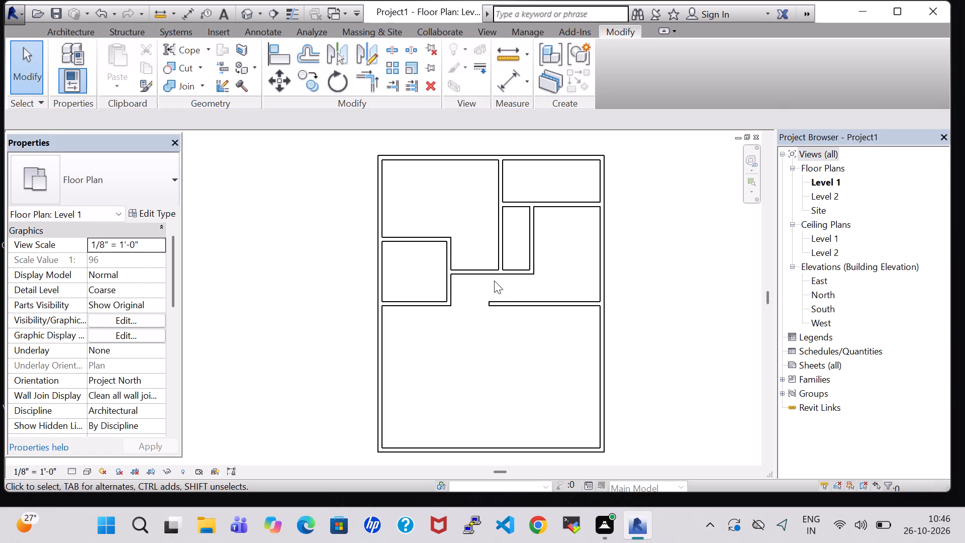
Nudge the north-south partition westward to 6'-2" from the small west room's east wall.
{"action": "left_click", "coordinate": [499, 259]}
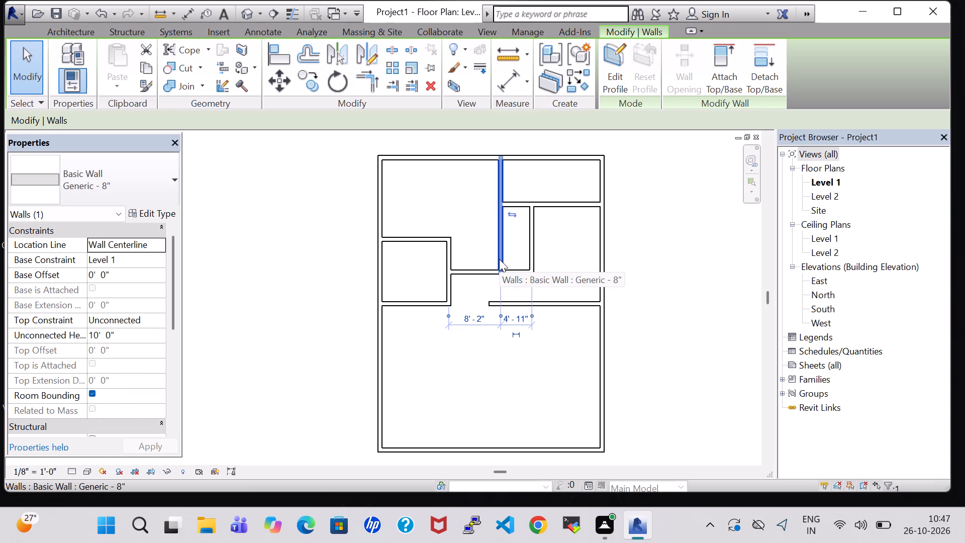
{"action": "key", "text": "Left"}
{"action": "key", "text": "Left"}
{"action": "key", "text": "Left"}
{"action": "key", "text": "Left"}
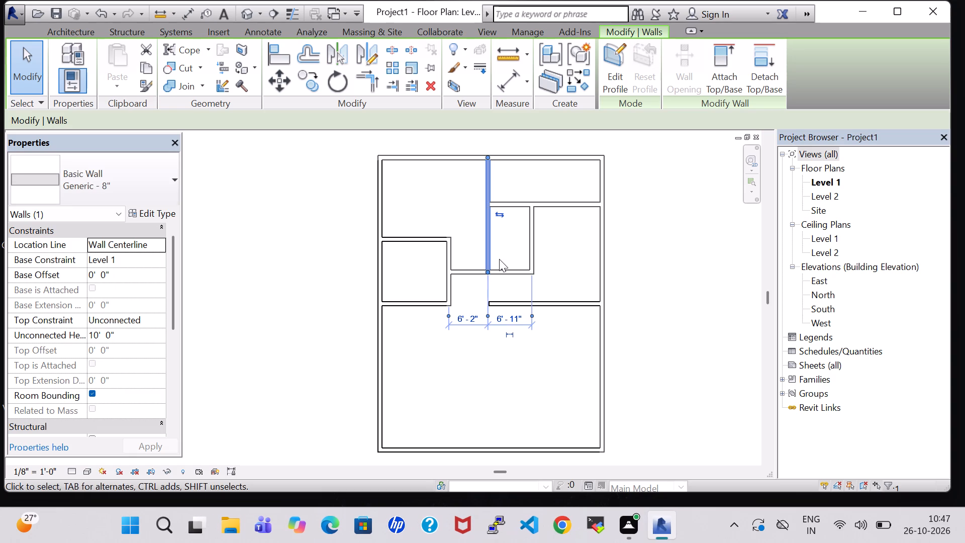
Nudge the narrow room's east wall westward to 4'-5" from the north-south partition.
{"action": "left_click", "coordinate": [531, 236]}
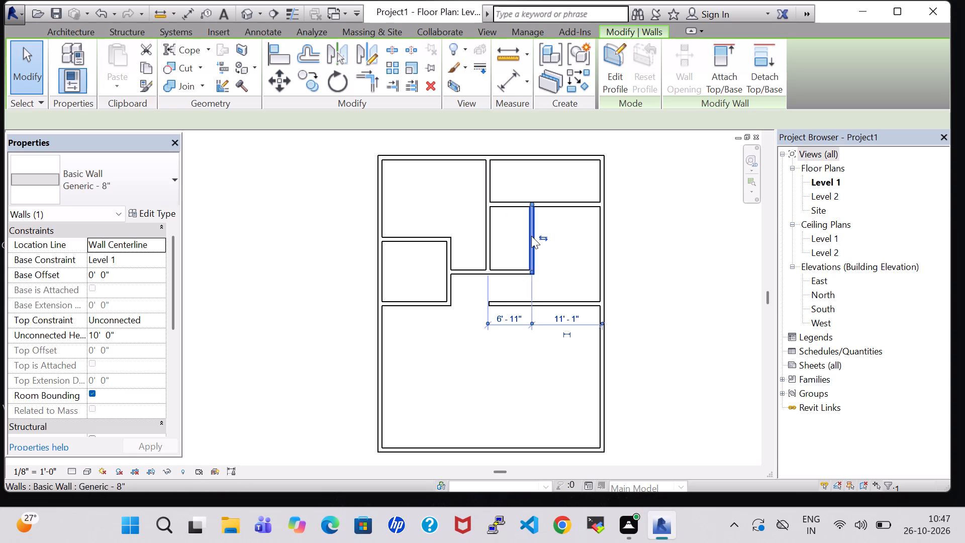
{"action": "key", "text": "Left"}
{"action": "key", "text": "Left"}
{"action": "key", "text": "Left"}
{"action": "key", "text": "Left"}
{"action": "key", "text": "Left"}
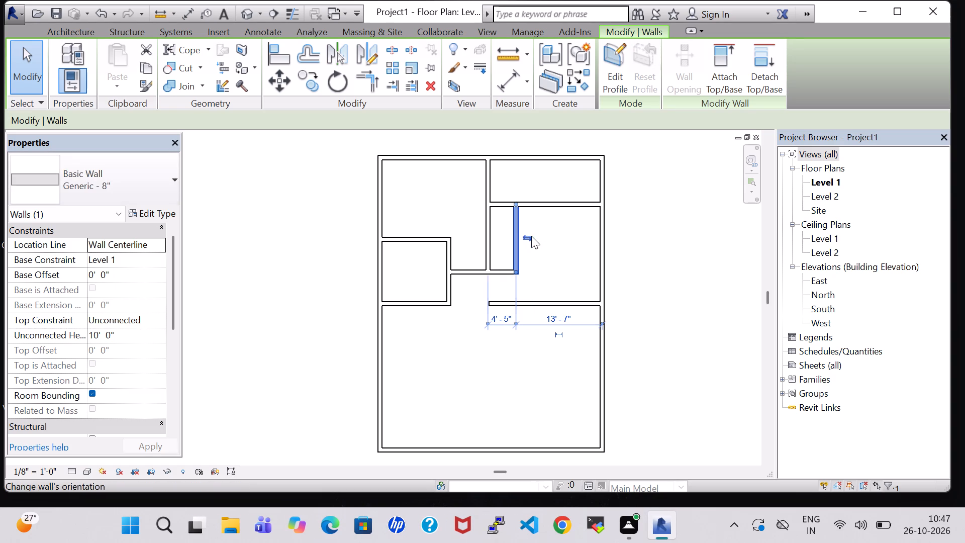
{"action": "double_click", "coordinate": [684, 264]}
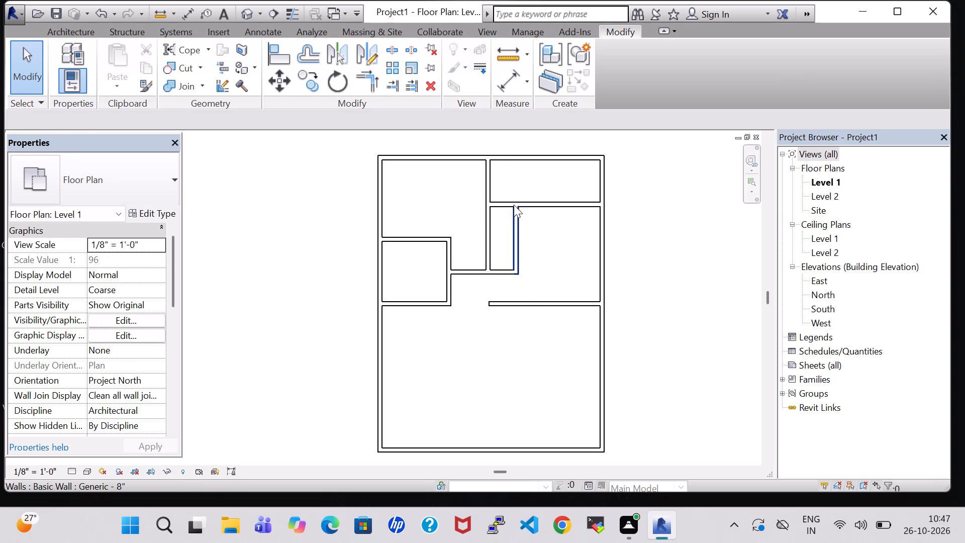
Draw a vertical wall from the narrow room's southeast corner south to the east horizontal wall.
{"action": "left_click", "coordinate": [75, 33]}
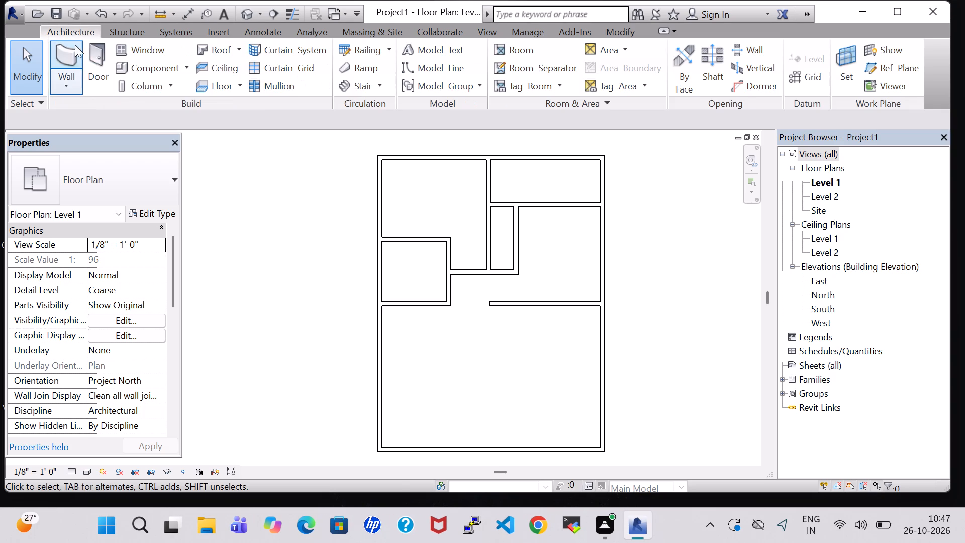
{"action": "left_click", "coordinate": [64, 47]}
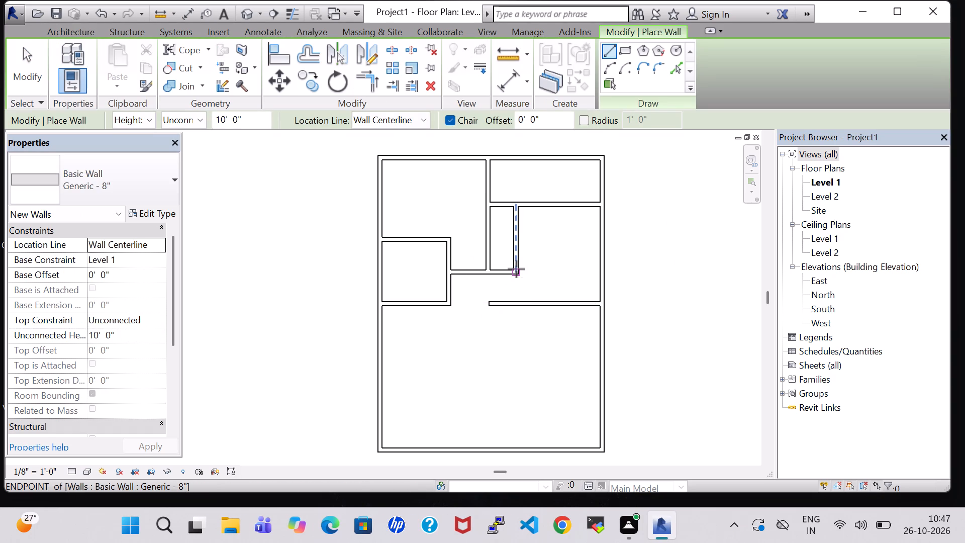
{"action": "left_click", "coordinate": [516, 269]}
{"action": "left_click", "coordinate": [519, 298]}
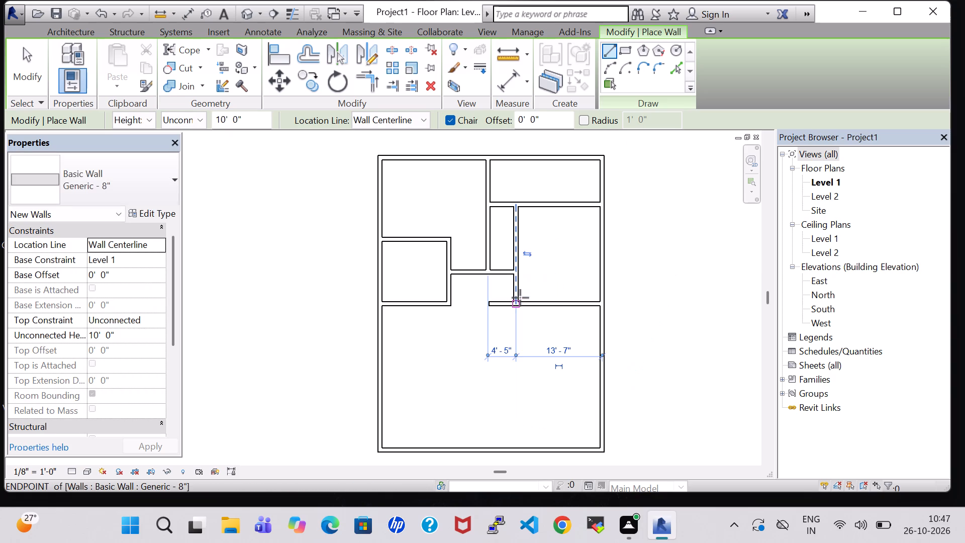
{"action": "key", "text": "Escape"}
{"action": "key", "text": "Escape"}
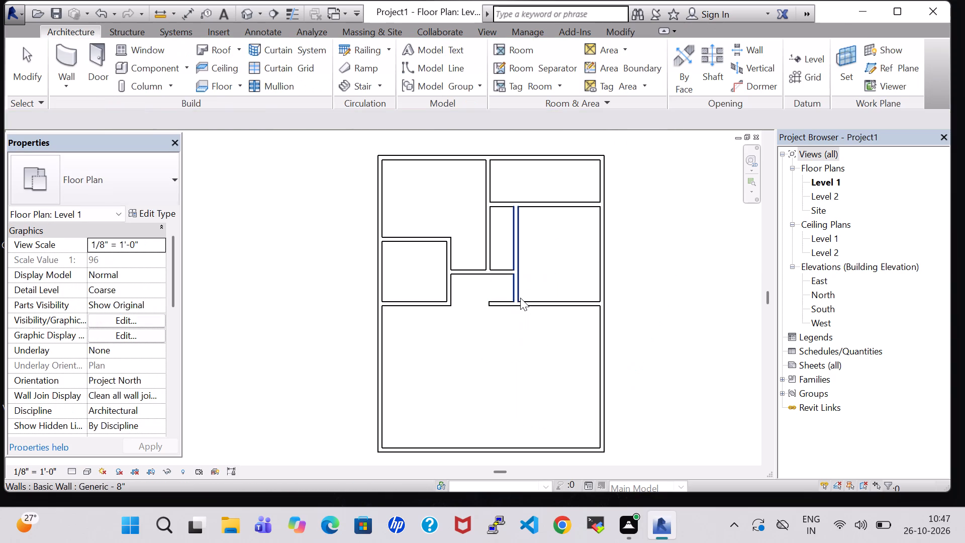
Shorten the east horizontal wall to slightly under 16'-10" by nudging its open west end eastward.
{"action": "left_click", "coordinate": [495, 303]}
{"action": "key", "text": "Right"}
{"action": "key", "text": "Right"}
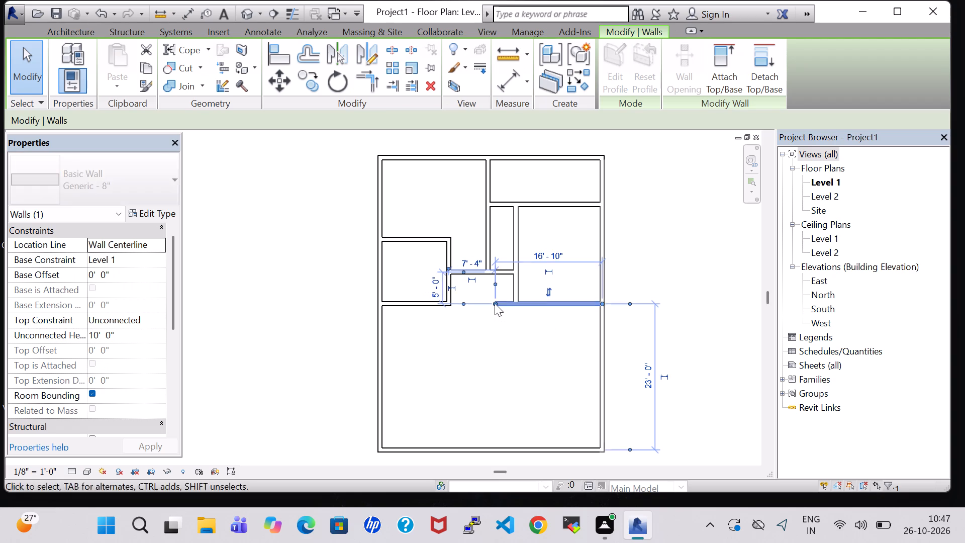
{"action": "key", "text": "Right"}
{"action": "left_click", "coordinate": [487, 361]}
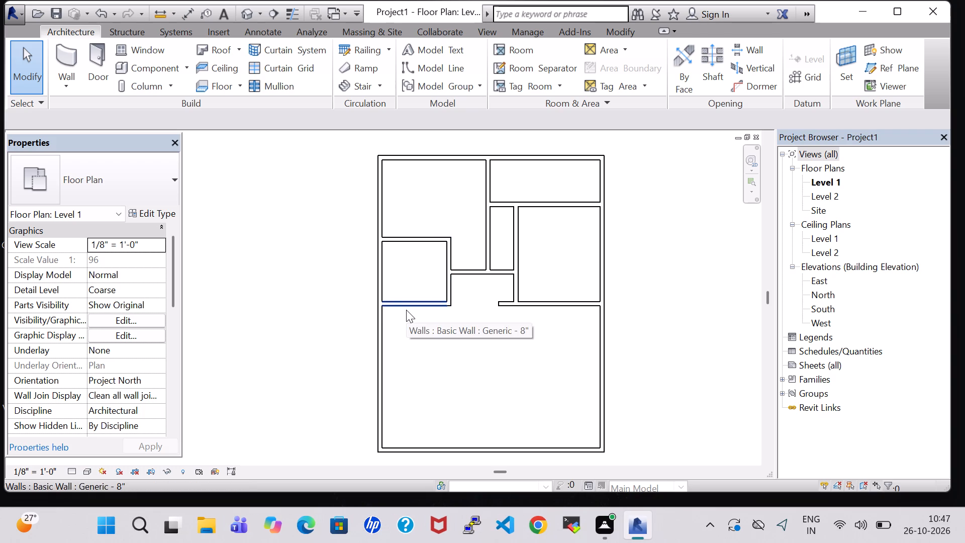
Enclose a second west room with walls about 10'-2" south from the small west room's southeast corner and across to the exterior wall.
{"action": "left_click", "coordinate": [70, 55]}
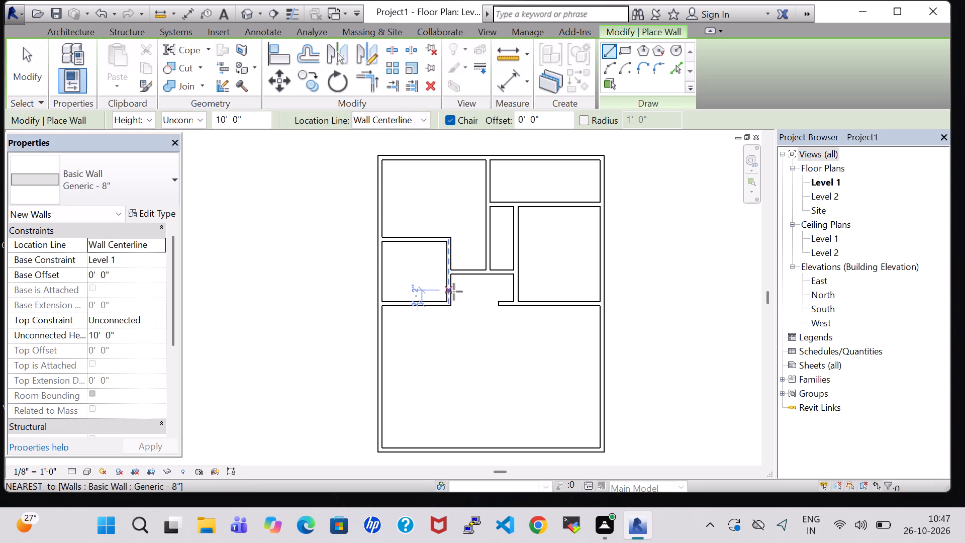
{"action": "left_click", "coordinate": [449, 301]}
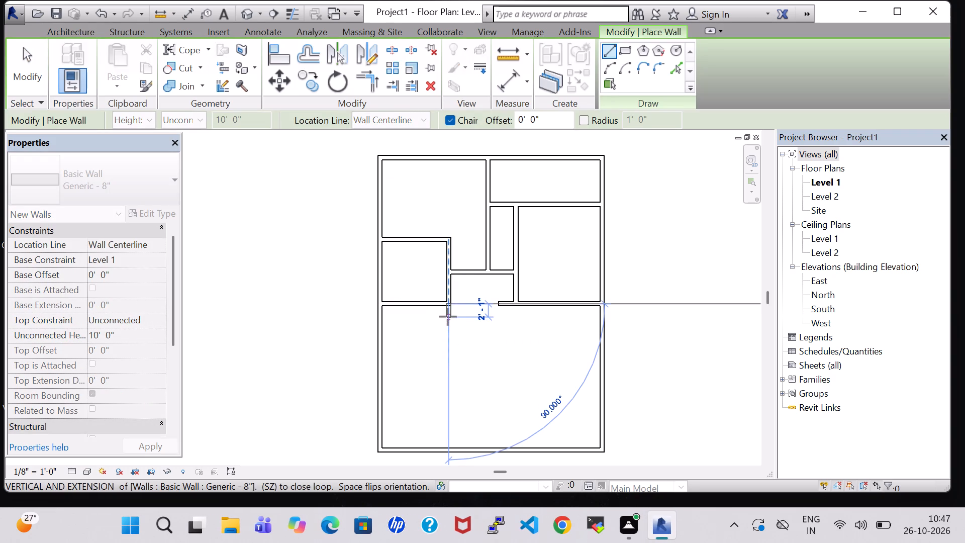
{"action": "left_click", "coordinate": [447, 369]}
{"action": "left_click", "coordinate": [376, 370]}
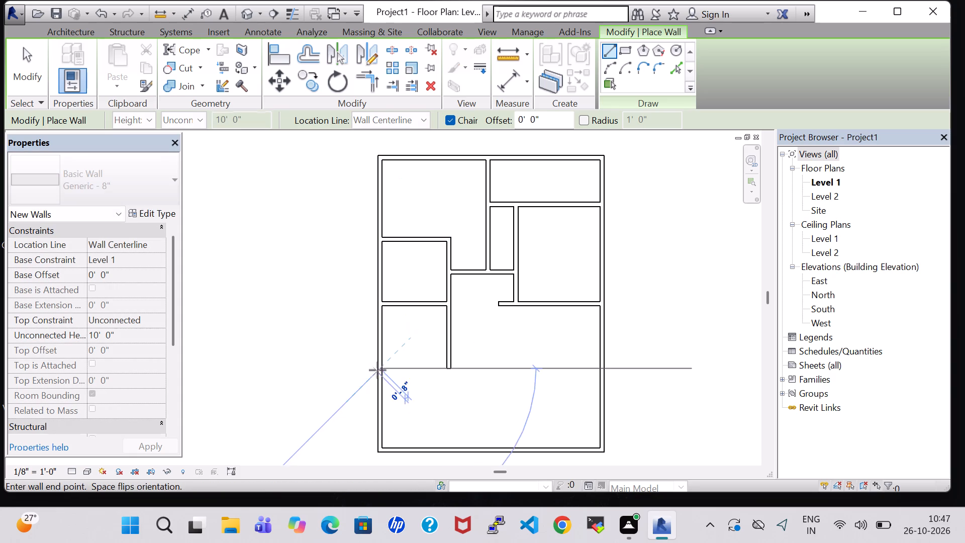
{"action": "left_click", "coordinate": [445, 364]}
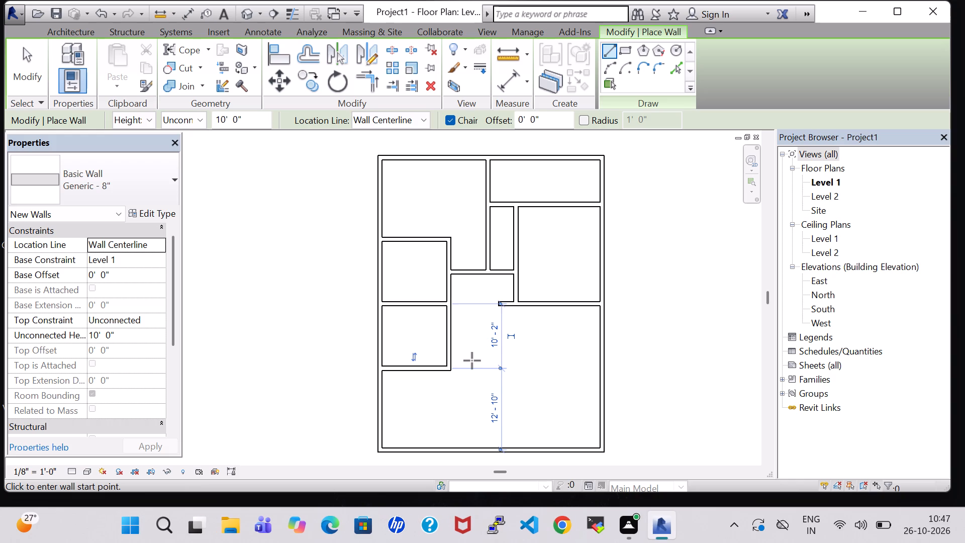
Extend the second west room's south wall eastward until its open end lines up with the north-south partition.
{"action": "key", "text": "Escape"}
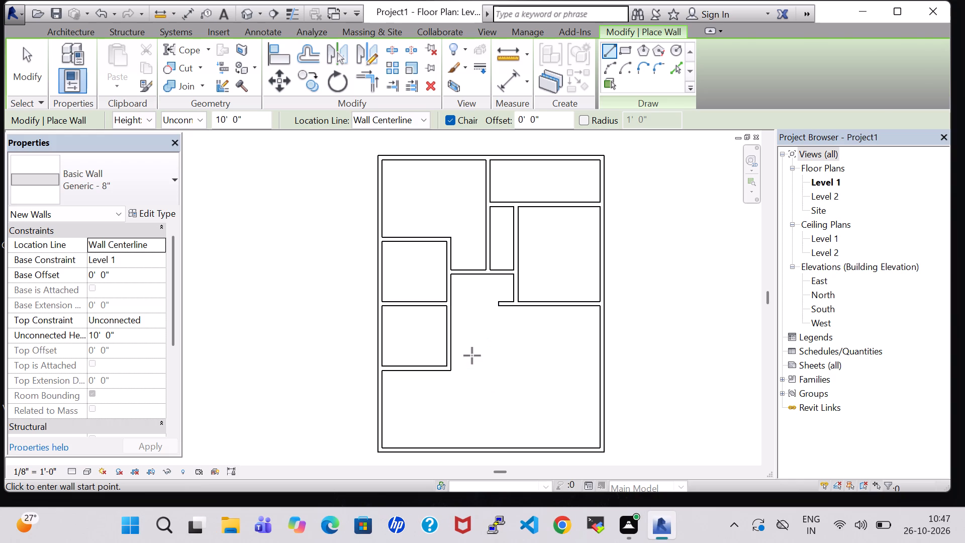
{"action": "key", "text": "Escape"}
{"action": "left_click", "coordinate": [440, 366]}
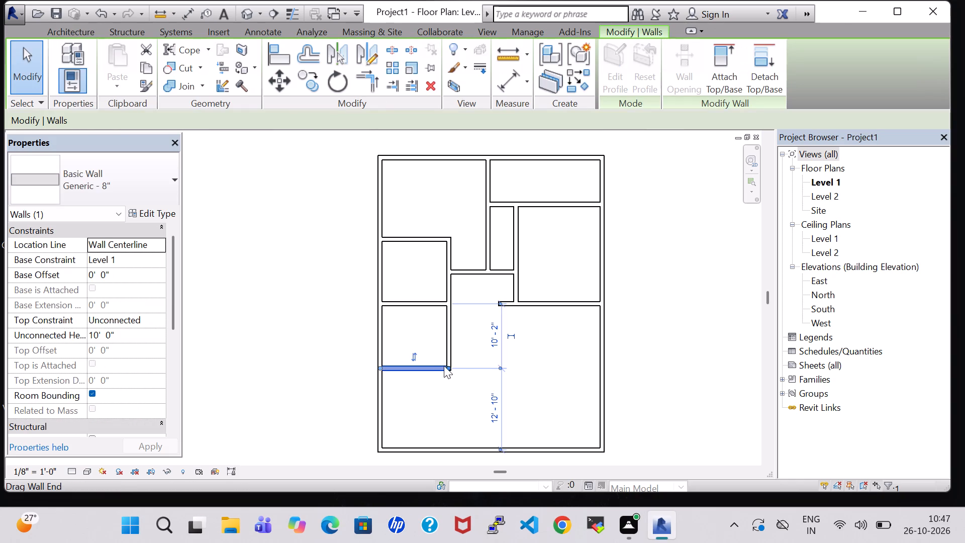
{"action": "left_click_drag", "start_coordinate": [449, 369], "coordinate": [475, 367]}
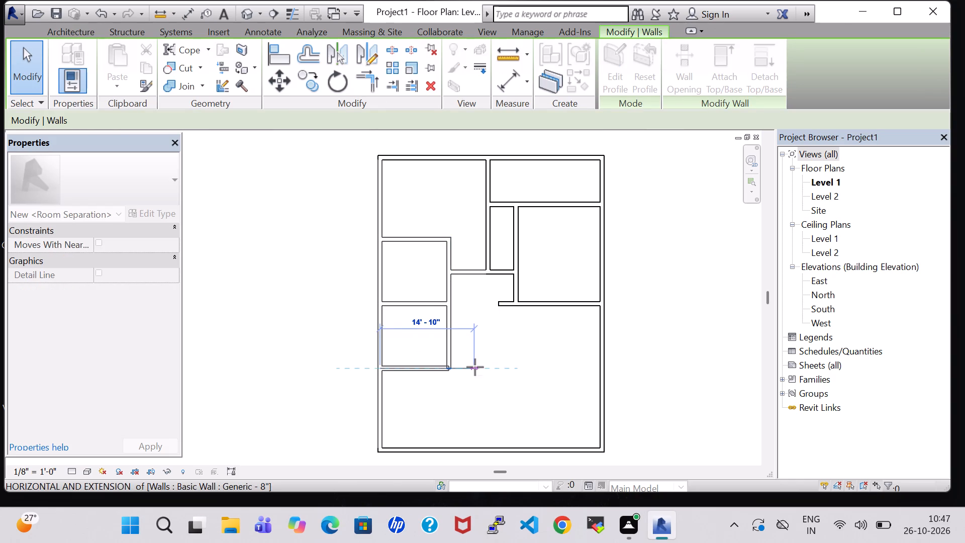
{"action": "left_click_drag", "start_coordinate": [475, 367], "coordinate": [484, 366]}
{"action": "double_click", "coordinate": [558, 348]}
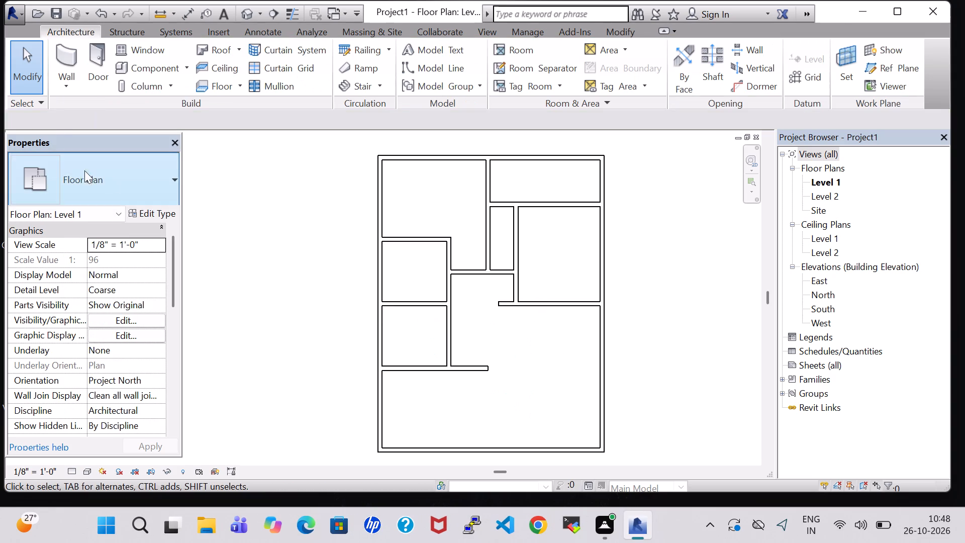
Draw a 3'-4" wall north from the extended wall's east end.
{"action": "left_click", "coordinate": [67, 54]}
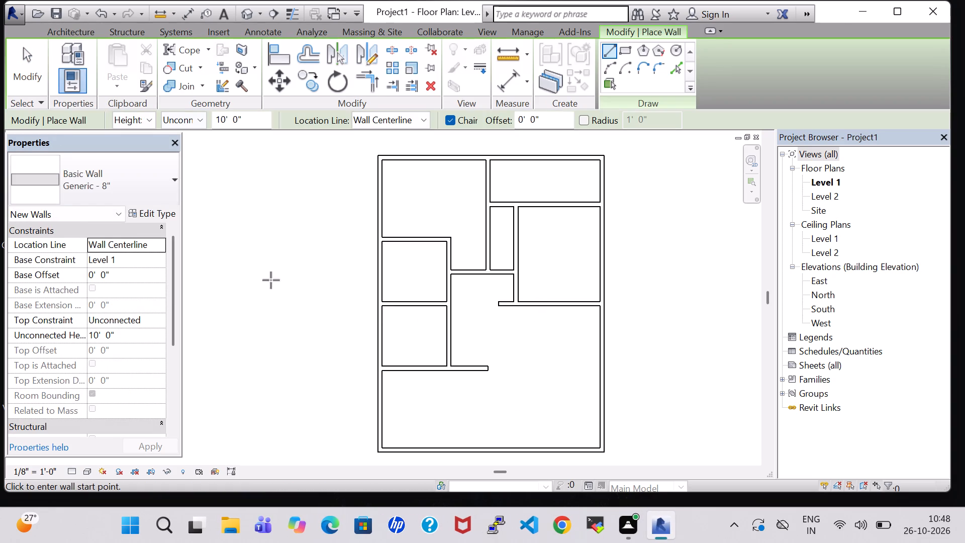
{"action": "left_click", "coordinate": [485, 369]}
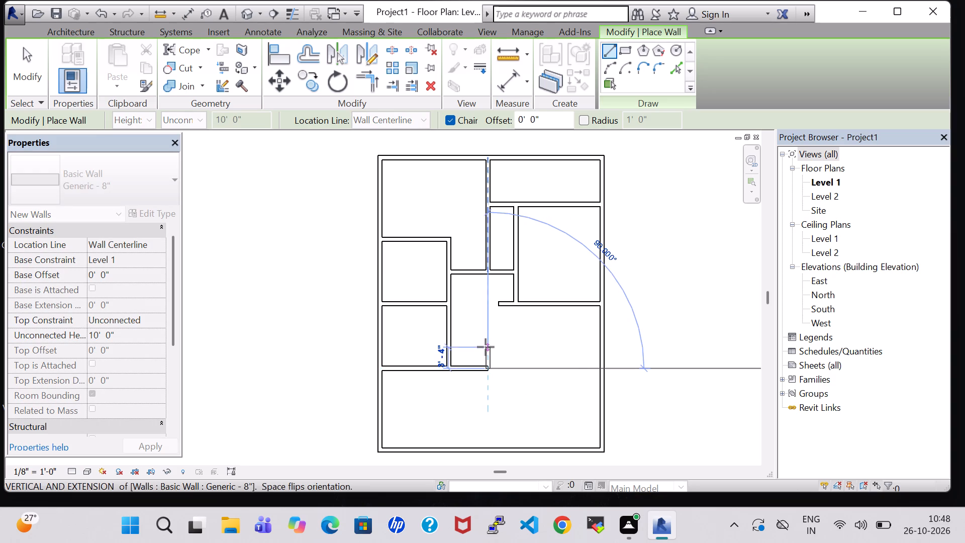
{"action": "left_click", "coordinate": [486, 347]}
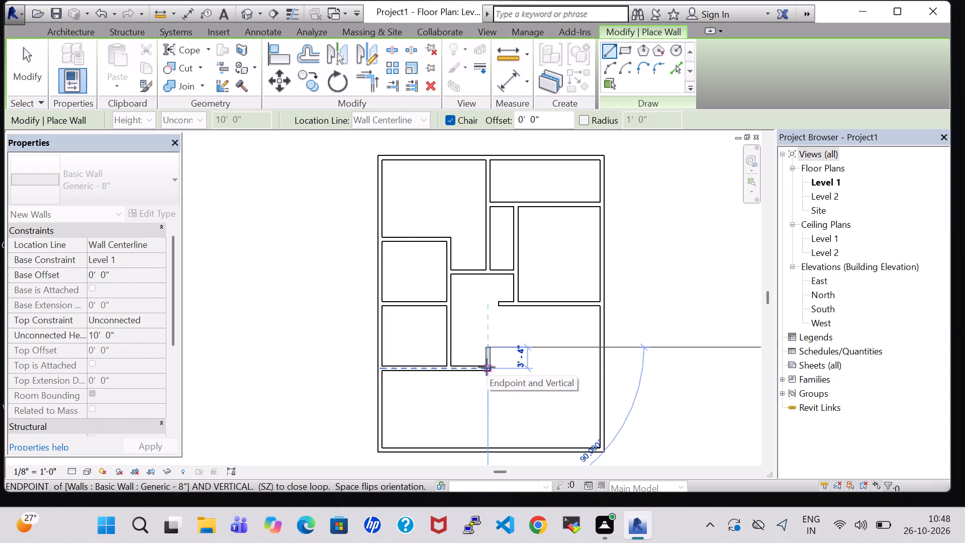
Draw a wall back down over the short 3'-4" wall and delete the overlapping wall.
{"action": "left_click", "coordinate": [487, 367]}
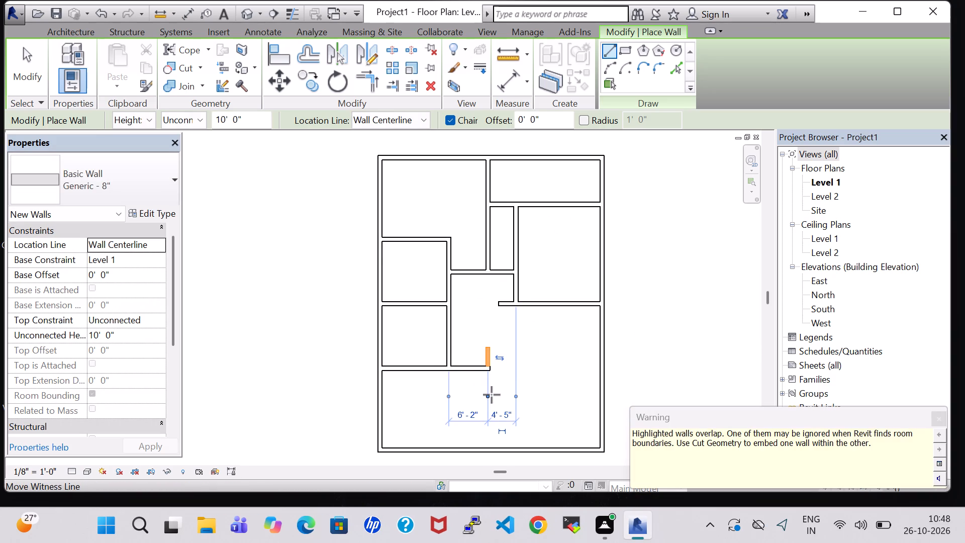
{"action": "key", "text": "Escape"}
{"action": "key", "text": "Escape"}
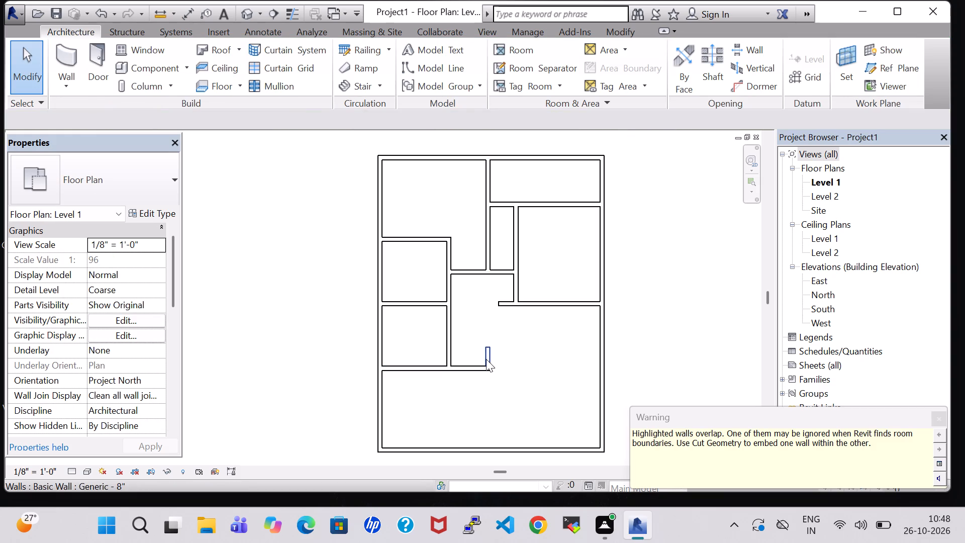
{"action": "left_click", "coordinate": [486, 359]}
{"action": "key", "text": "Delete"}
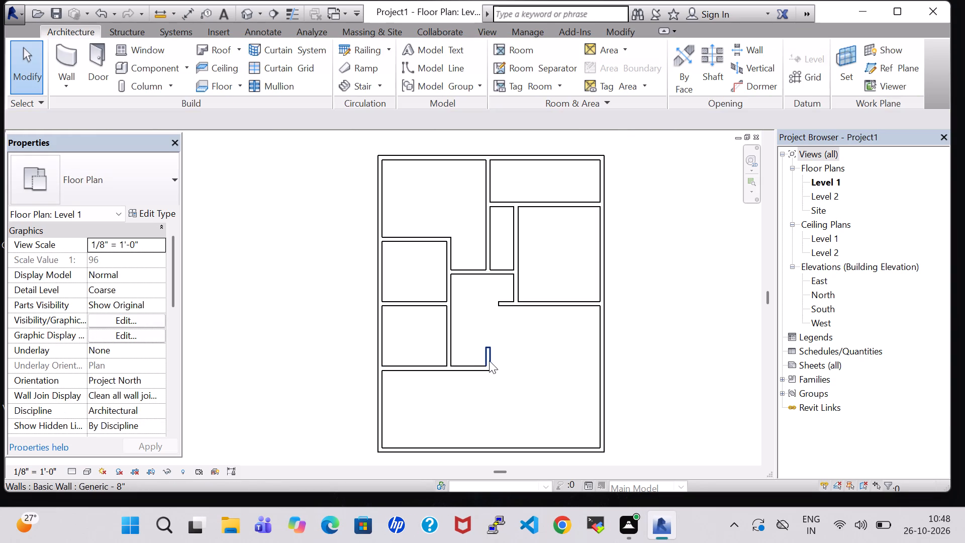
Draw walls 7'-10" south from the extended wall's east end and across to the east exterior wall, 5'-0" from the south exterior wall.
{"action": "double_click", "coordinate": [67, 45]}
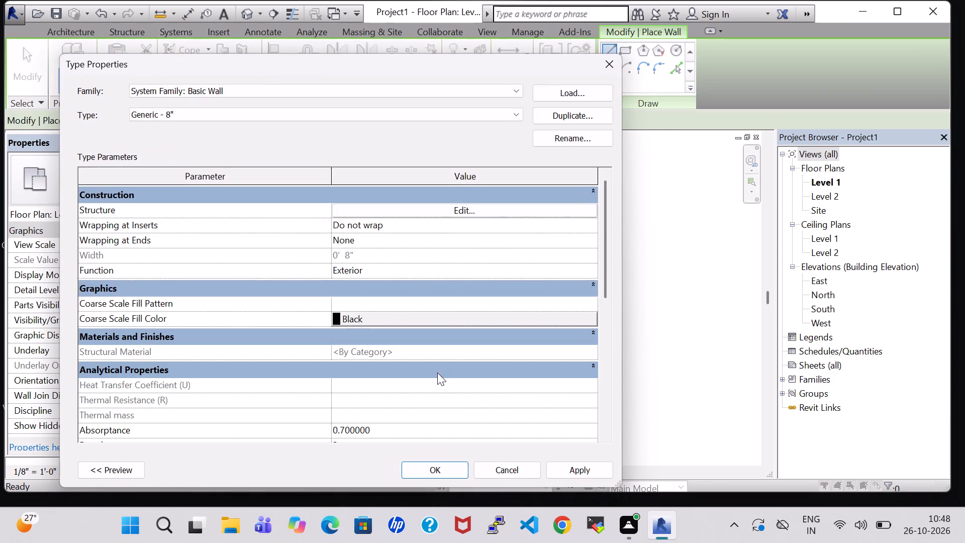
{"action": "left_click", "coordinate": [517, 470]}
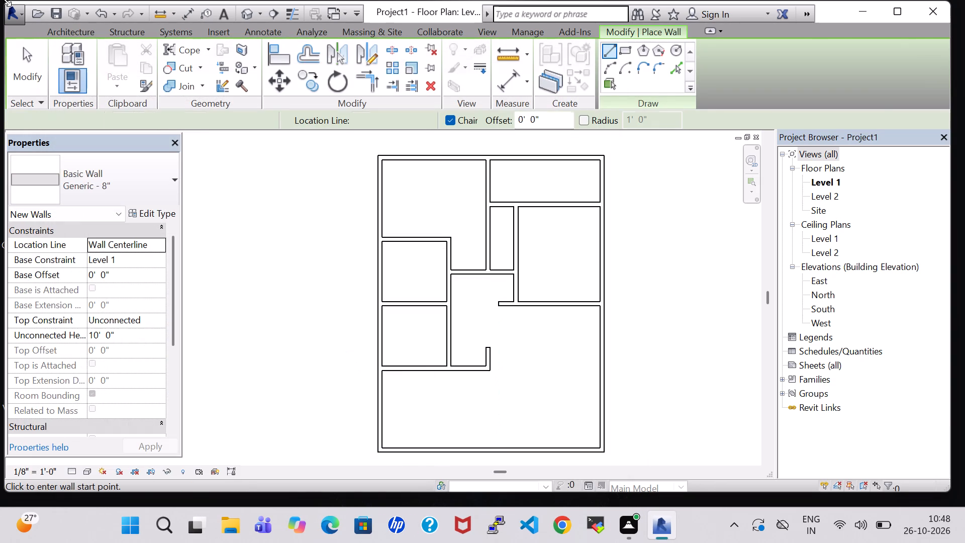
{"action": "left_click", "coordinate": [56, 33]}
{"action": "left_click", "coordinate": [61, 50]}
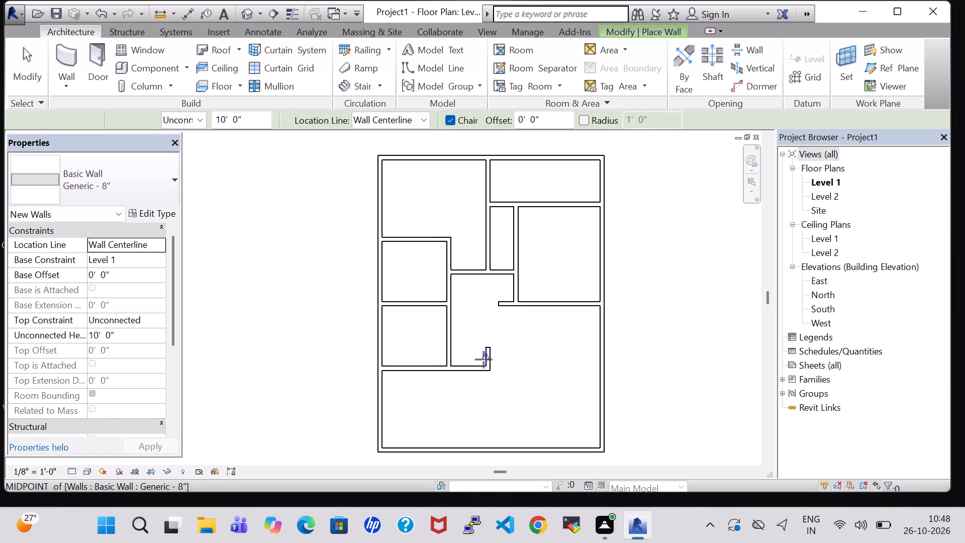
{"action": "left_click", "coordinate": [488, 369]}
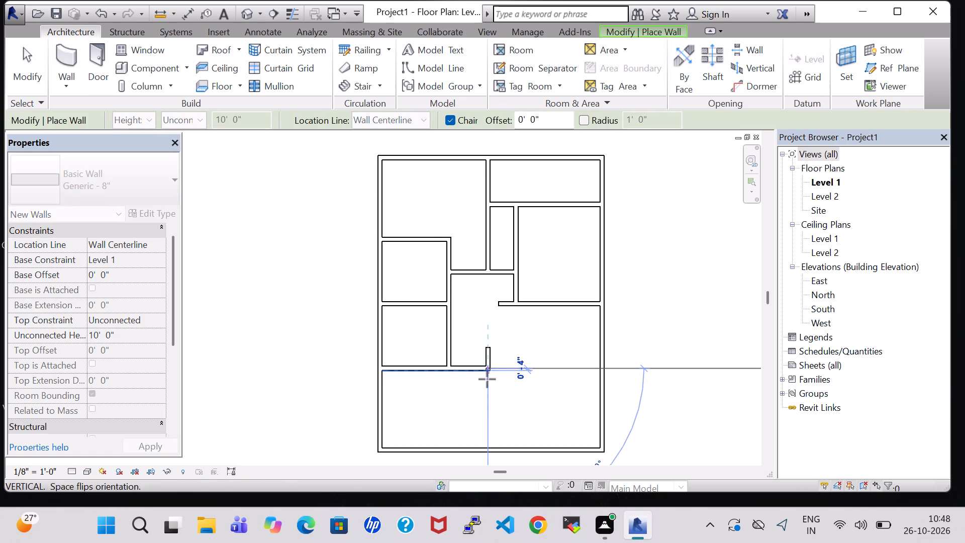
{"action": "left_click", "coordinate": [487, 418]}
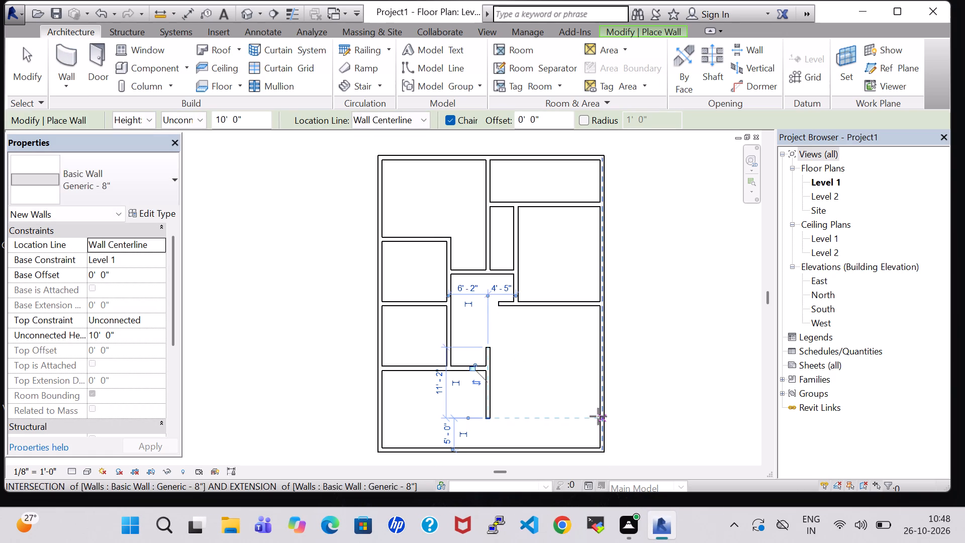
{"action": "left_click", "coordinate": [598, 416]}
{"action": "left_click", "coordinate": [493, 420]}
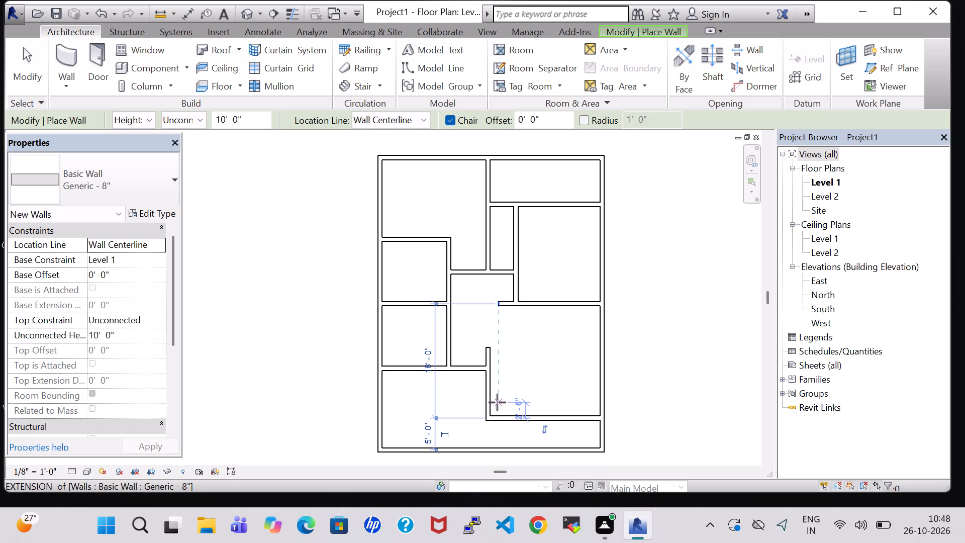
{"action": "key", "text": "Escape"}
{"action": "key", "text": "Escape"}
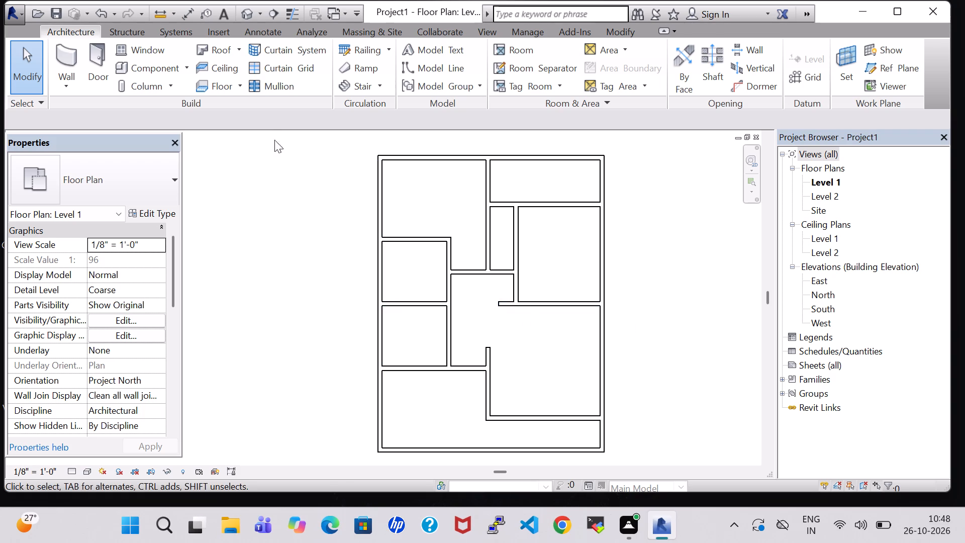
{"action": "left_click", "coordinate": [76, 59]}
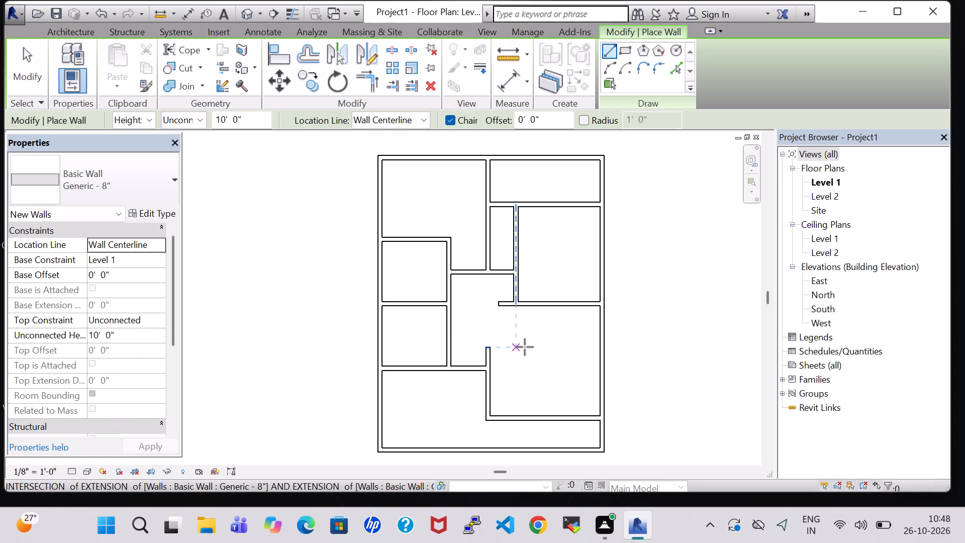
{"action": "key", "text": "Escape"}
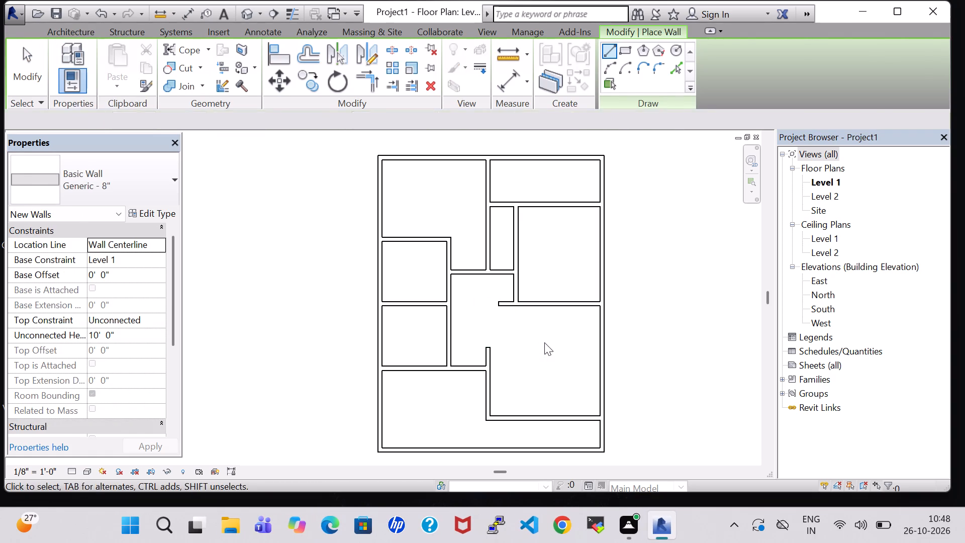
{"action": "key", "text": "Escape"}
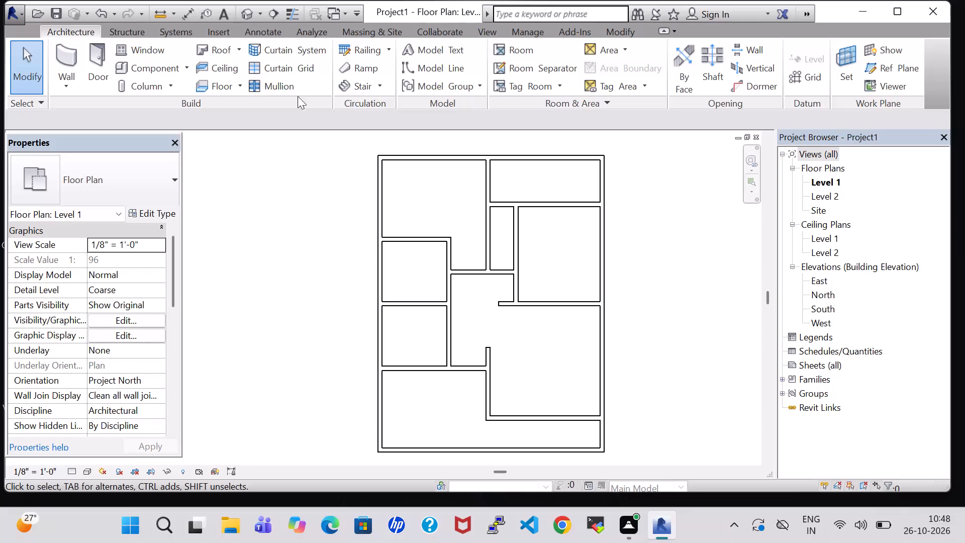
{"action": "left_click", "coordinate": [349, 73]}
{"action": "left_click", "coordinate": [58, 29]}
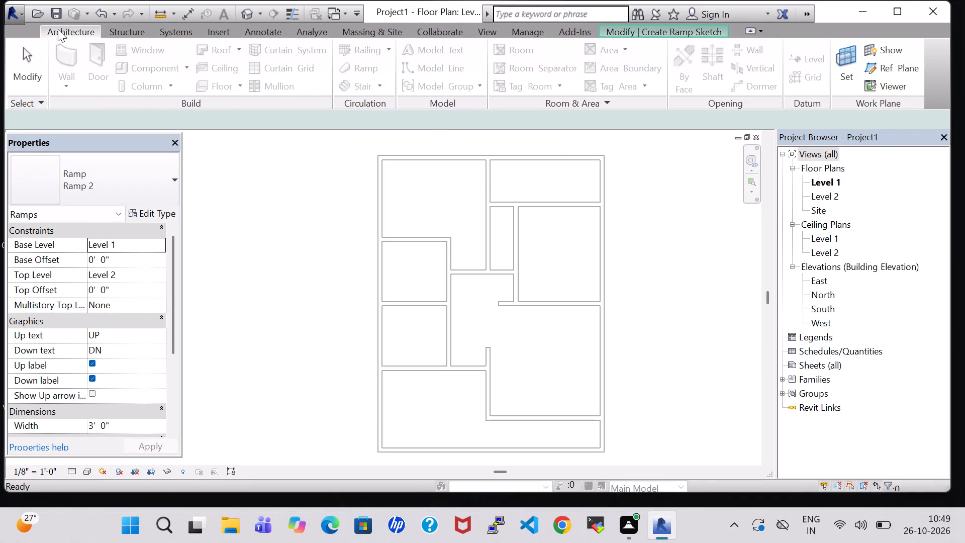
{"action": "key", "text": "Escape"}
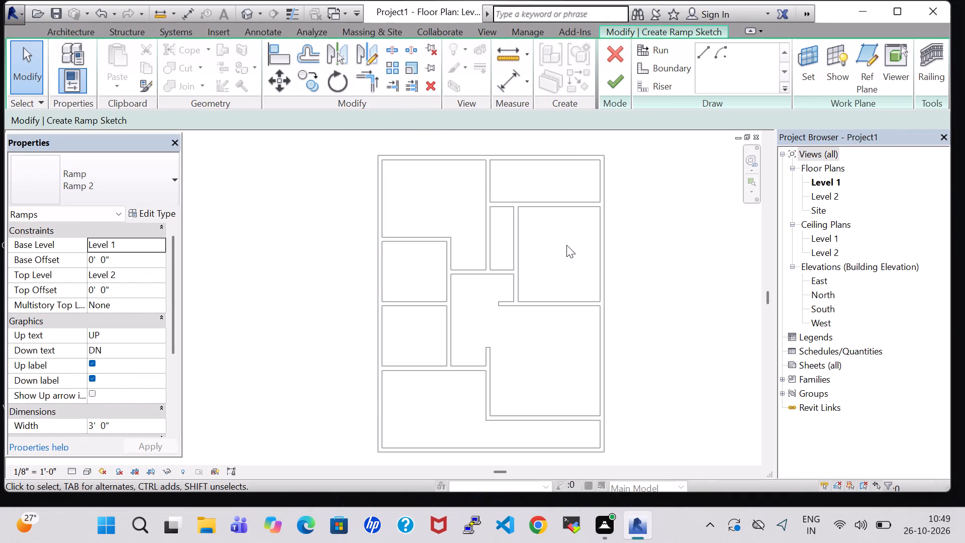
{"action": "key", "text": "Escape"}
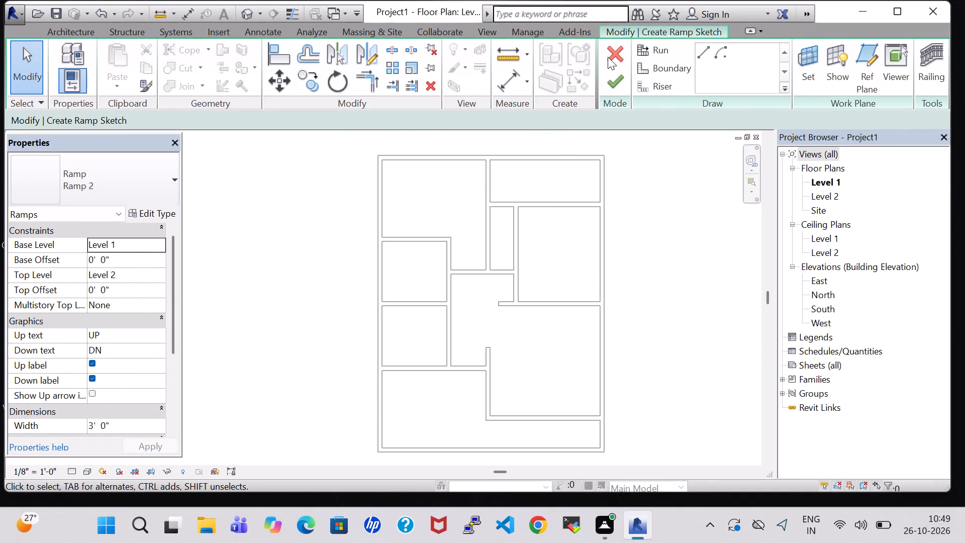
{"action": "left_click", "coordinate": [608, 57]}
Try to duplicate the type of the northeast room's south wall under the name Generic - 6".
{"action": "left_click", "coordinate": [552, 200]}
{"action": "left_click", "coordinate": [135, 214]}
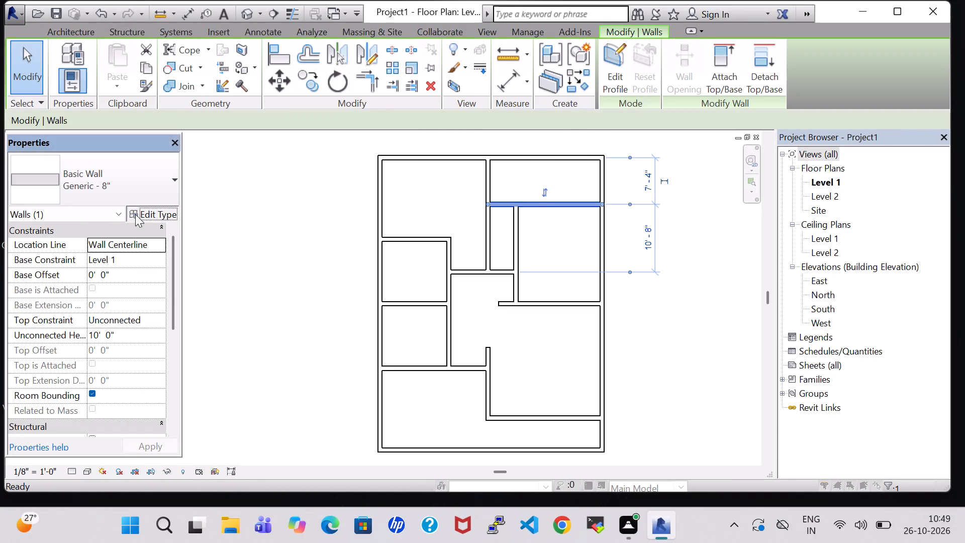
{"action": "left_click", "coordinate": [550, 113]}
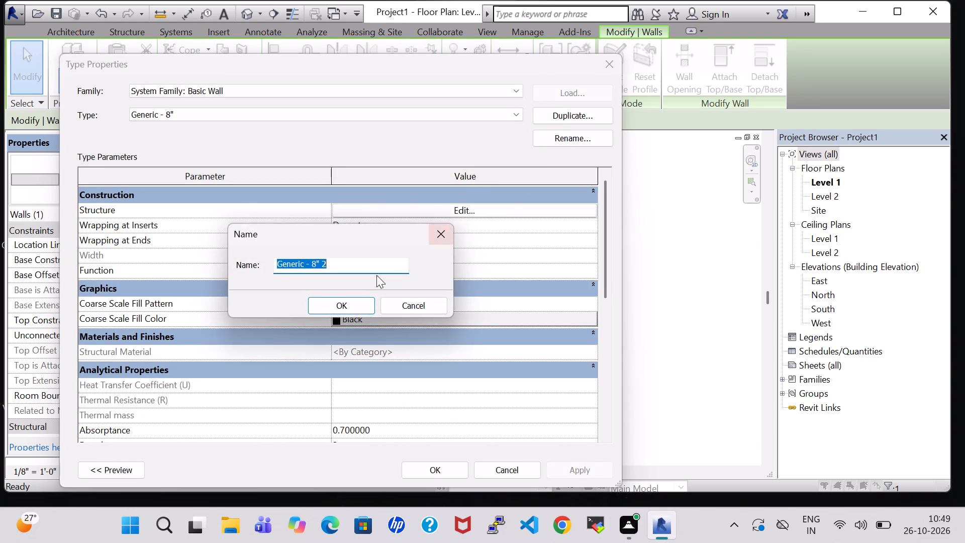
{"action": "left_click", "coordinate": [328, 259]}
{"action": "key", "text": "BackSpace"}
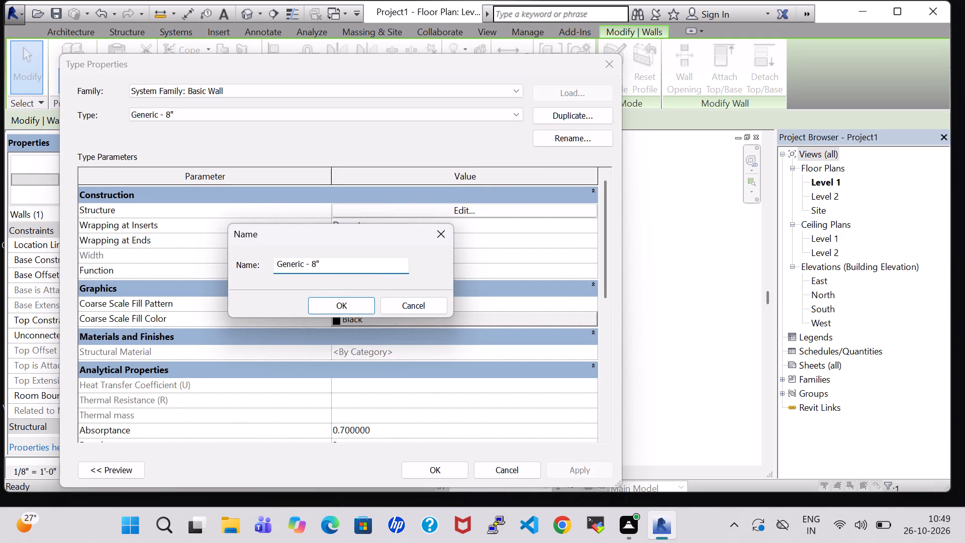
{"action": "key", "text": "Left"}
{"action": "key", "text": "Left"}
{"action": "key", "text": "BackSpace"}
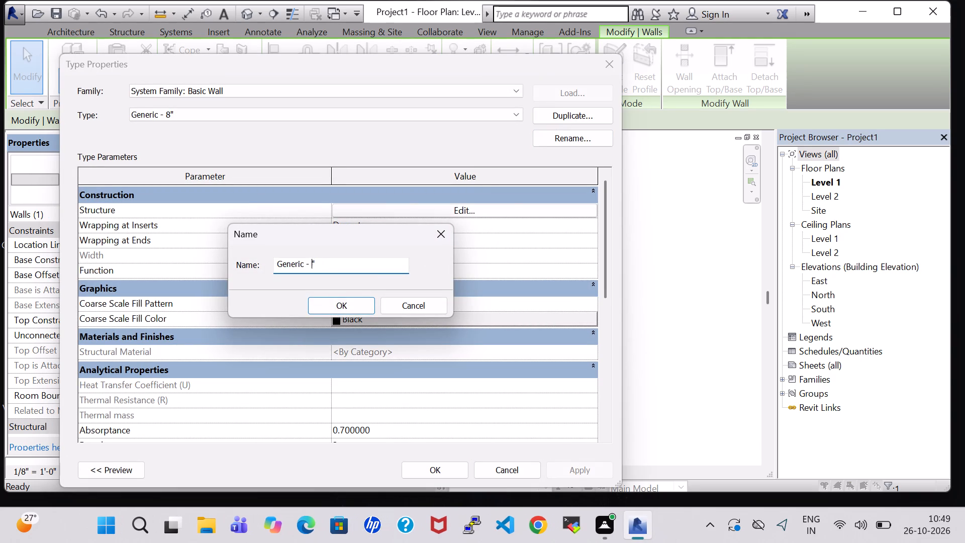
{"action": "key", "text": "6"}
{"action": "left_click", "coordinate": [351, 309]}
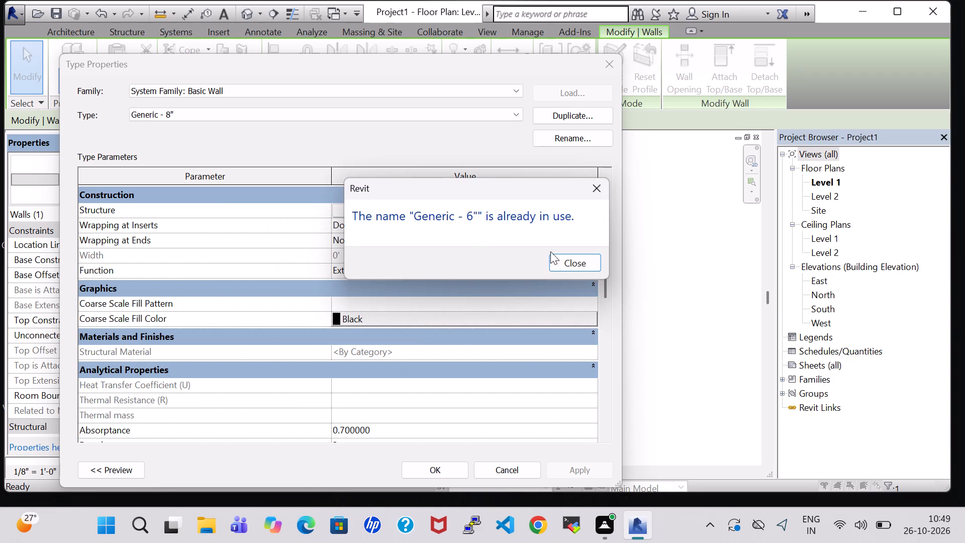
{"action": "left_click", "coordinate": [592, 197]}
Duplicate the Generic - 8" wall type as INNER 6".
{"action": "left_click", "coordinate": [542, 115]}
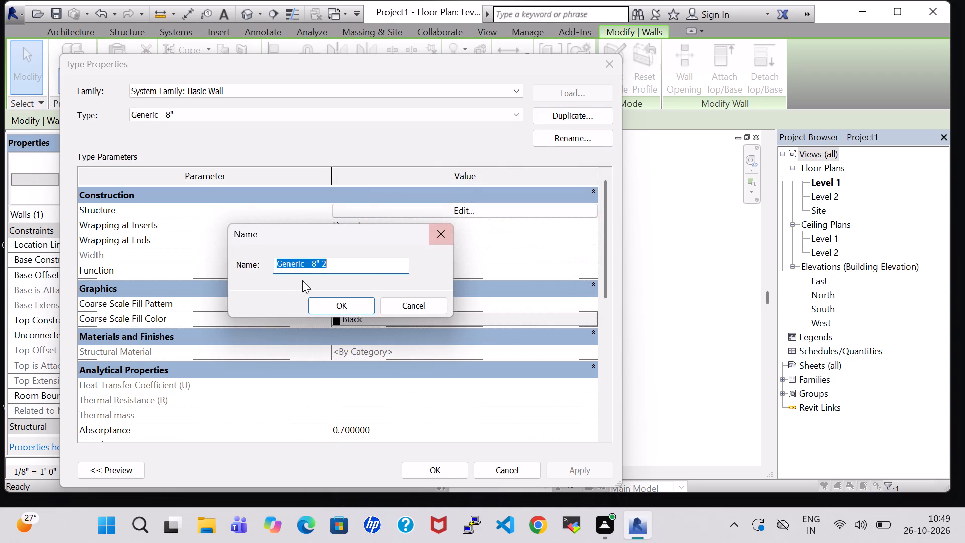
{"action": "left_click", "coordinate": [338, 270]}
{"action": "key", "text": "BackSpace"}
{"action": "key", "text": "BackSpace"}
{"action": "key", "text": "BackSpace"}
{"action": "key", "text": "BackSpace"}
{"action": "key", "text": "BackSpace"}
{"action": "key", "text": "BackSpace"}
{"action": "key", "text": "BackSpace"}
{"action": "key", "text": "BackSpace"}
{"action": "key", "text": "BackSpace"}
{"action": "key", "text": "BackSpace"}
{"action": "key", "text": "BackSpace"}
{"action": "key", "text": "BackSpace"}
{"action": "key", "text": "BackSpace"}
{"action": "key", "text": "BackSpace"}
{"action": "key", "text": "BackSpace"}
{"action": "key", "text": "BackSpace"}
{"action": "key", "text": "BackSpace"}
{"action": "key", "text": "BackSpace"}
{"action": "key", "text": "BackSpace"}
{"action": "key", "text": "BackSpace"}
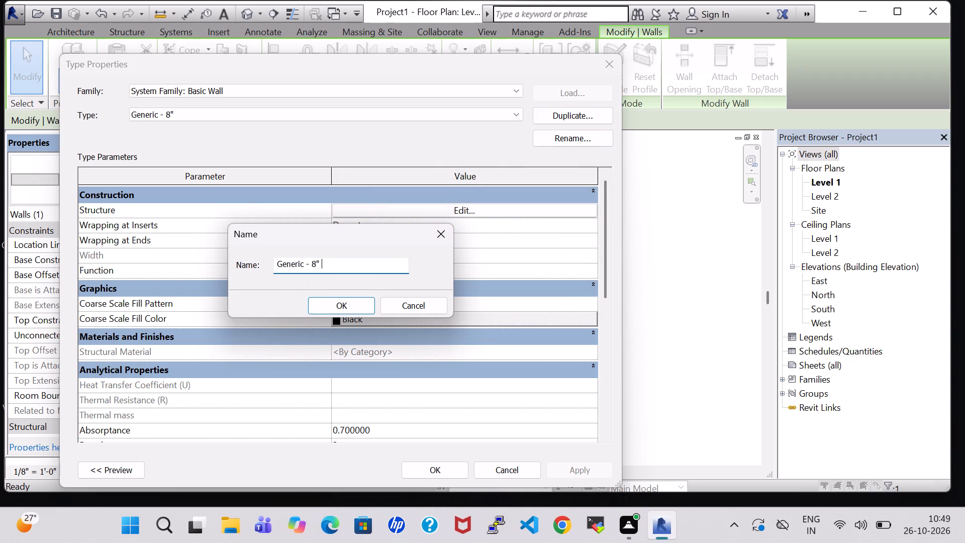
{"action": "type", "text": "INNER 6"}
{"action": "key", "text": "shift+quotedbl"}
{"action": "key", "text": "Return"}
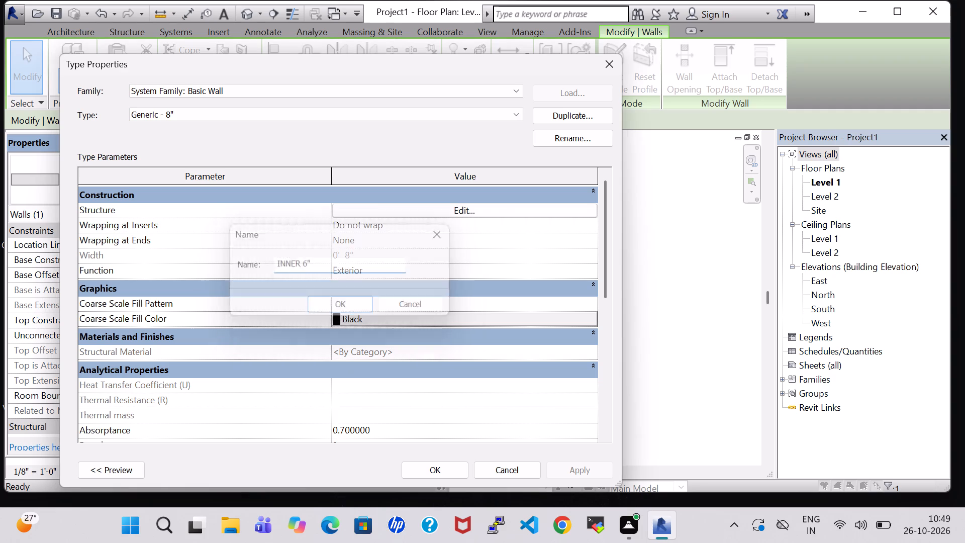
Set the INNER 6" type's structure layer thickness to 6" and apply the type to the northeast room's south wall.
{"action": "left_click", "coordinate": [477, 209]}
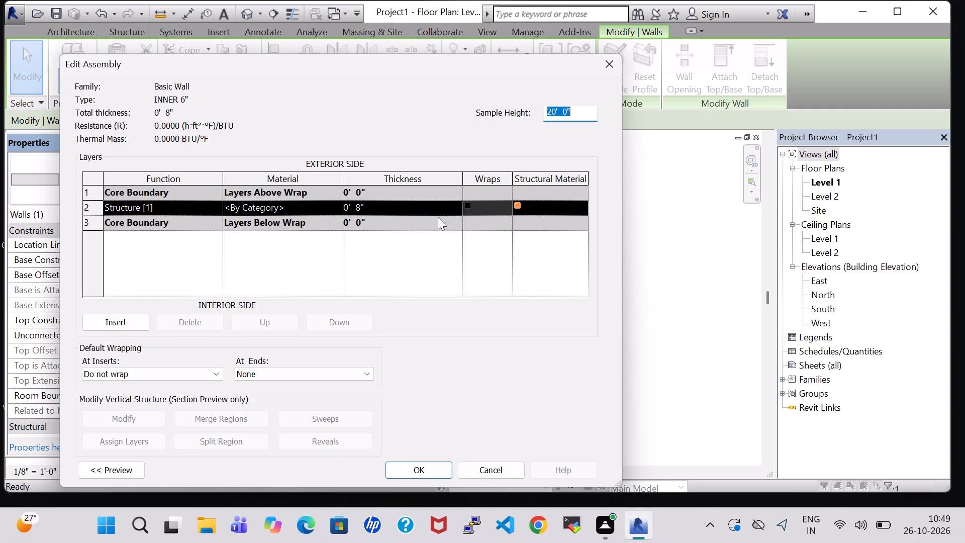
{"action": "left_click", "coordinate": [361, 210]}
{"action": "key", "text": "BackSpace"}
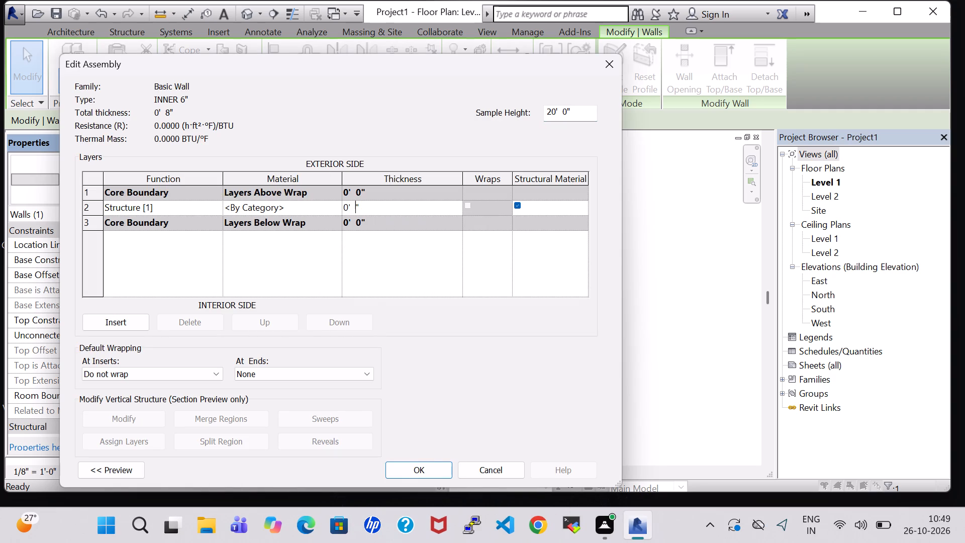
{"action": "key", "text": "6"}
{"action": "left_click", "coordinate": [424, 473]}
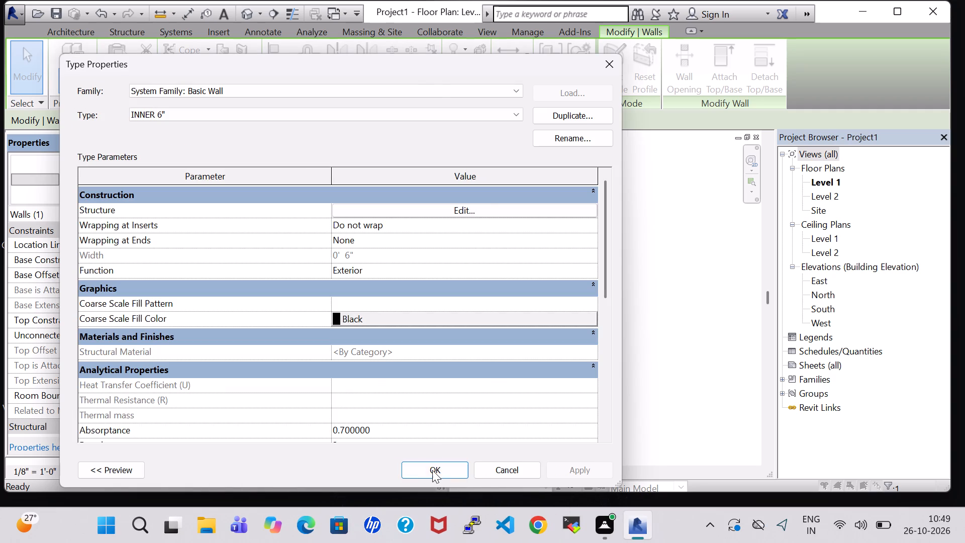
{"action": "left_click", "coordinate": [432, 471]}
{"action": "left_click", "coordinate": [660, 343]}
Apply the INNER 6" wall type to the northwest room's east wall and the wall between the narrow central room and the east room.
{"action": "left_click", "coordinate": [485, 179]}
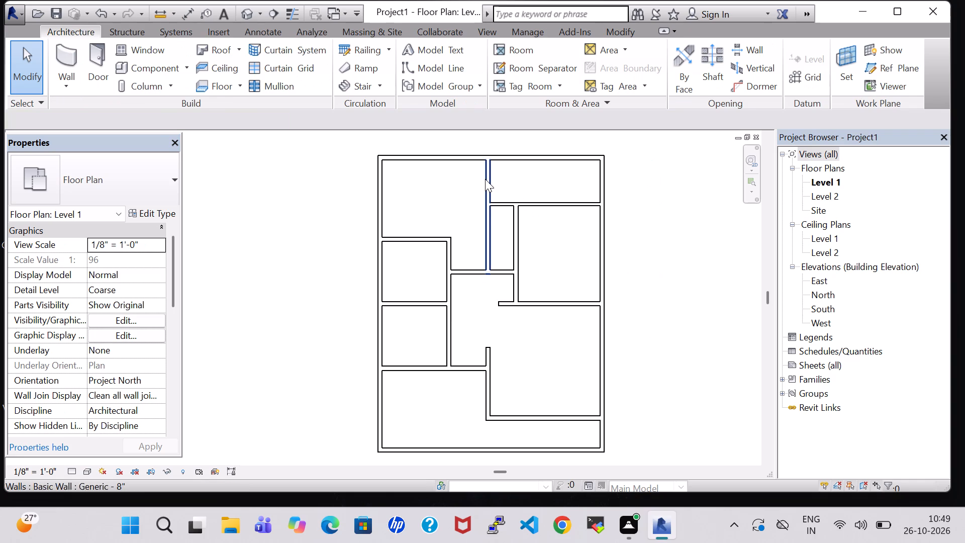
{"action": "left_click", "coordinate": [112, 184]}
{"action": "left_click", "coordinate": [95, 533]}
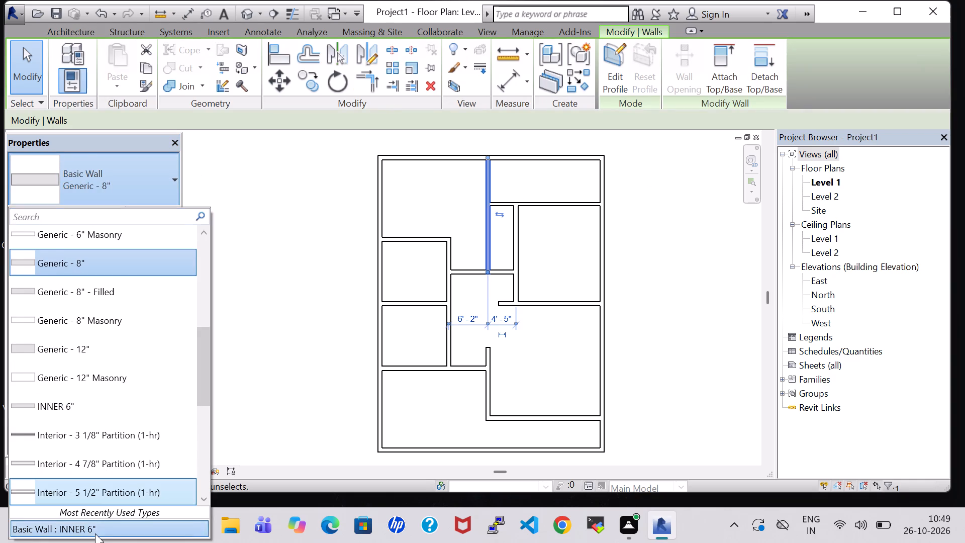
{"action": "left_click", "coordinate": [513, 245]}
{"action": "left_click", "coordinate": [69, 162]}
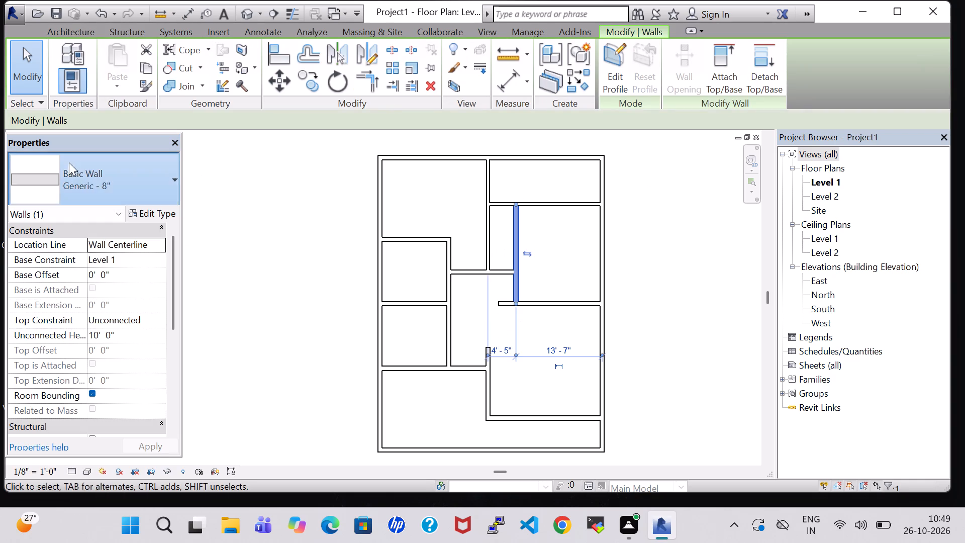
{"action": "left_click", "coordinate": [73, 530]}
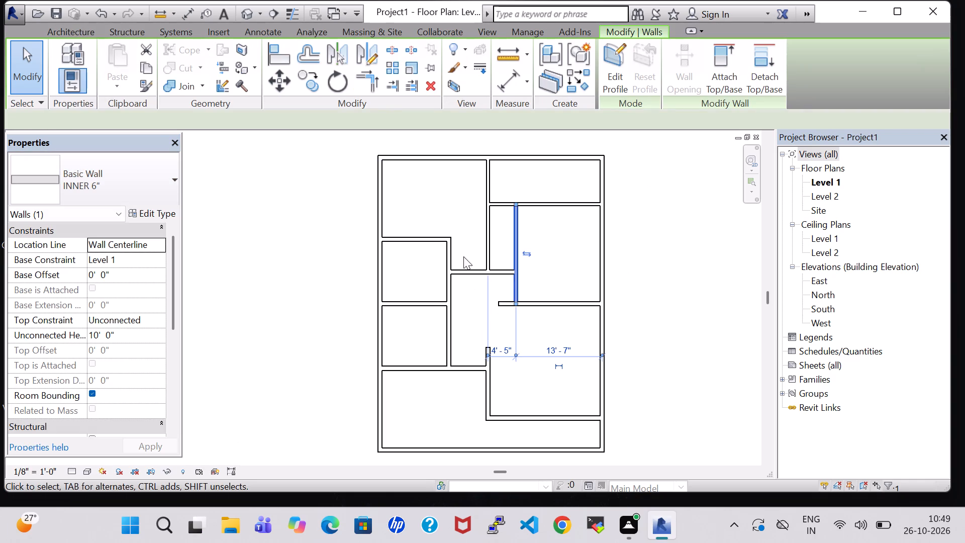
Apply the INNER 6" type to the northwest room's south wall, the two small west rooms' shared east wall, and the partition between them.
{"action": "left_click", "coordinate": [413, 237]}
{"action": "left_click", "coordinate": [146, 197]}
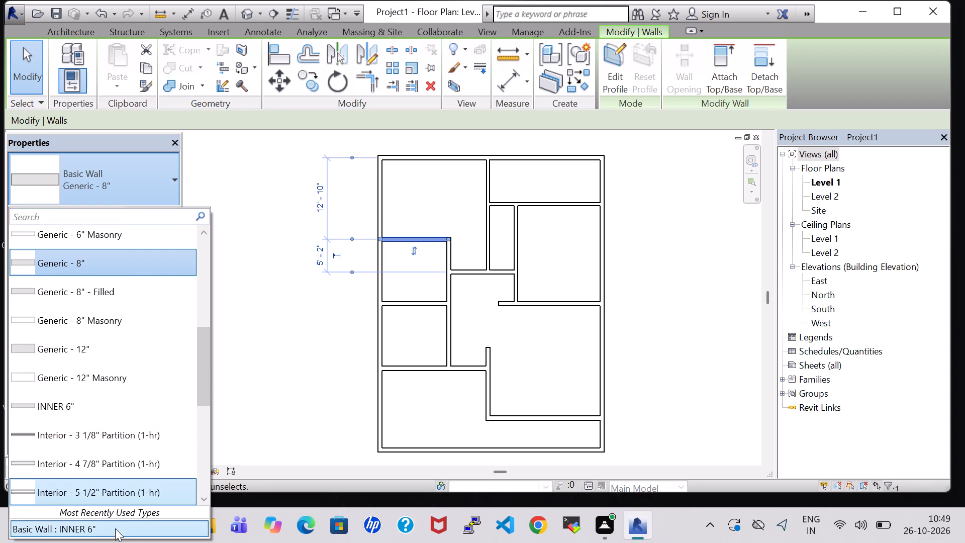
{"action": "left_click", "coordinate": [109, 523]}
{"action": "left_click", "coordinate": [445, 291]}
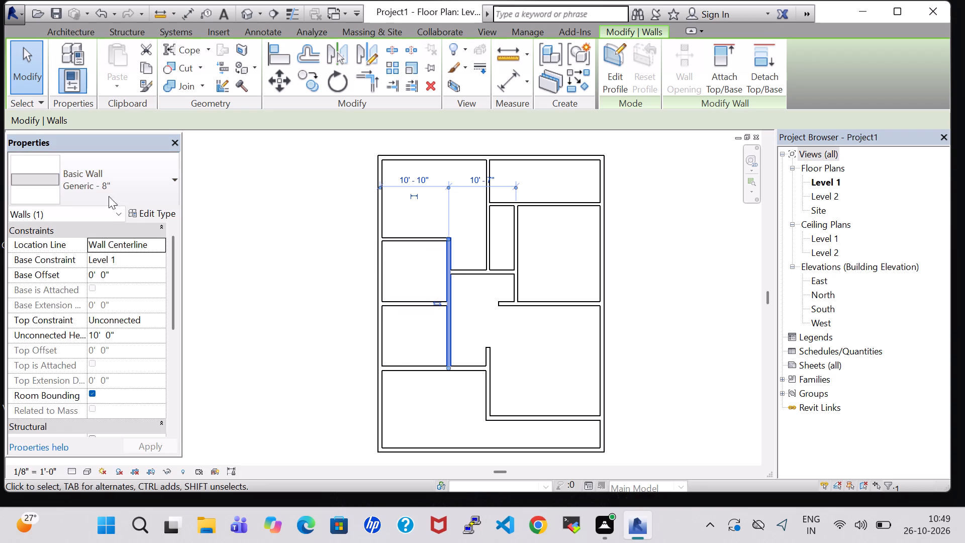
{"action": "left_click", "coordinate": [91, 187]}
{"action": "left_click", "coordinate": [74, 523]}
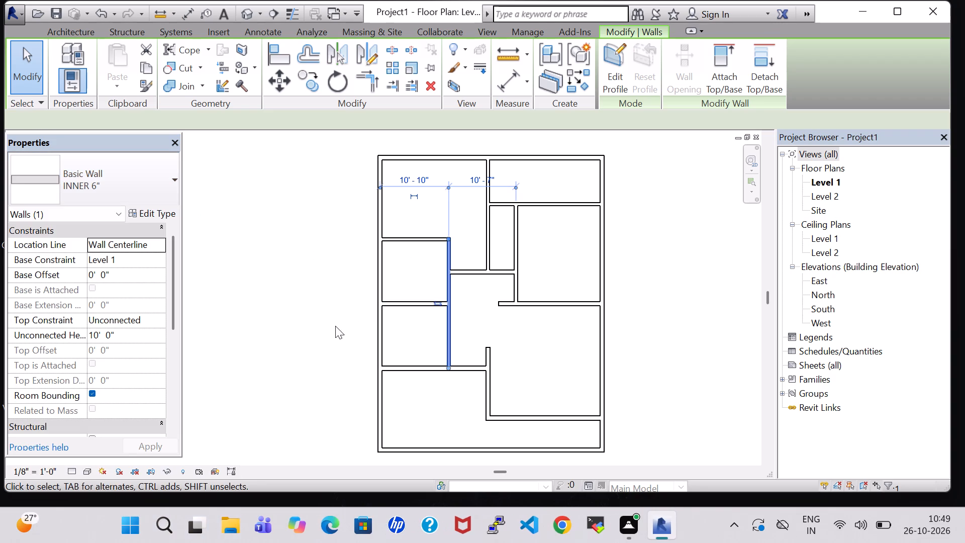
{"action": "left_click", "coordinate": [407, 305]}
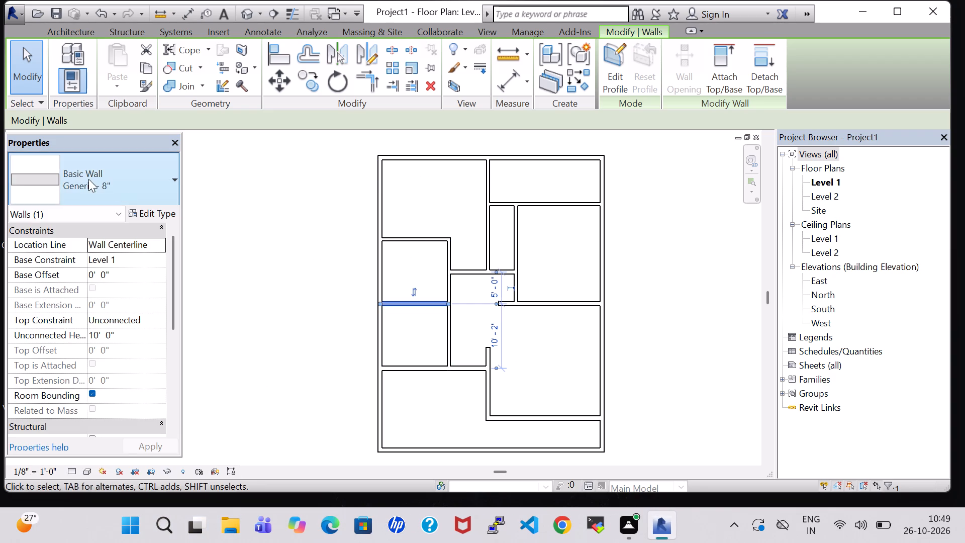
{"action": "left_click", "coordinate": [79, 177]}
{"action": "left_click", "coordinate": [114, 527]}
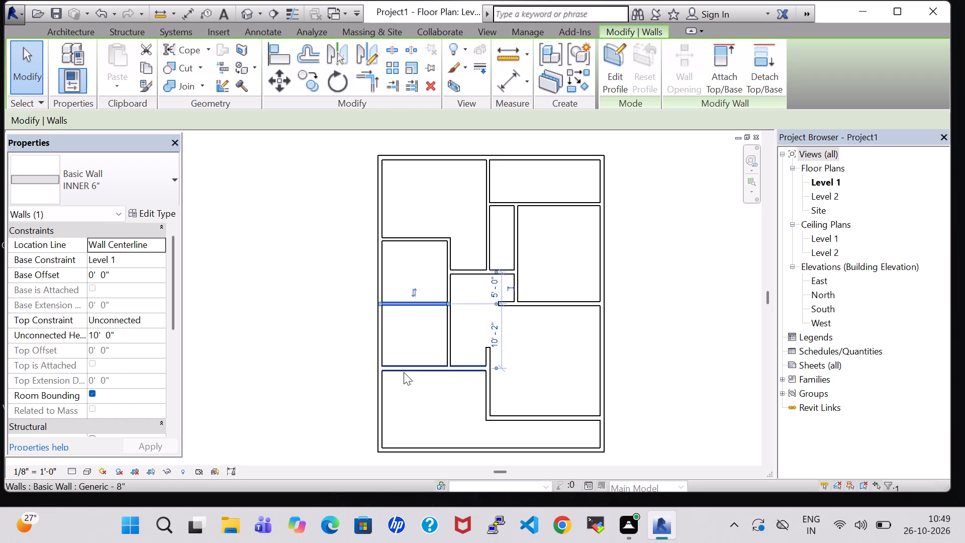
Apply the INNER 6" type to the southwest room's north wall and to its short north-south east wall.
{"action": "left_click", "coordinate": [404, 372]}
{"action": "left_click", "coordinate": [79, 196]}
{"action": "left_click", "coordinate": [92, 537]}
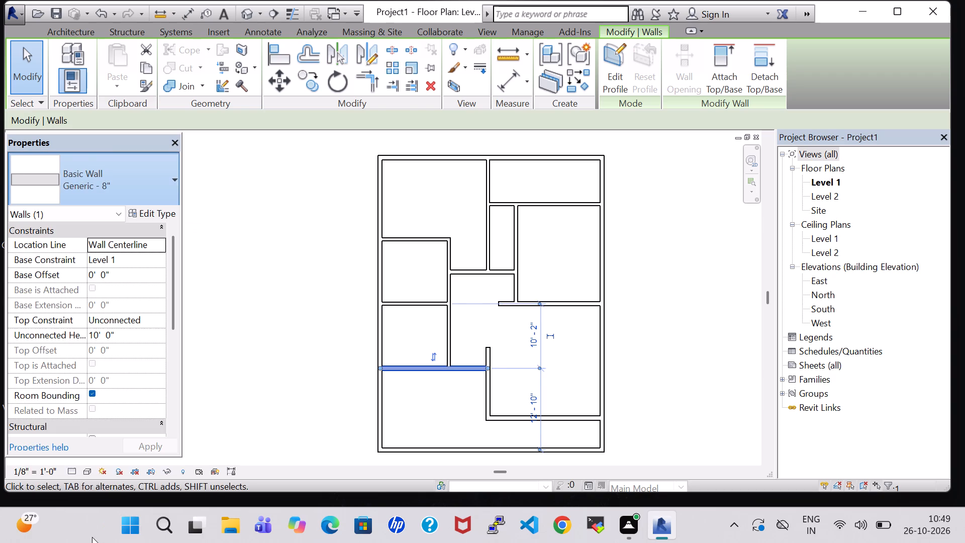
{"action": "left_click", "coordinate": [487, 391]}
{"action": "left_click", "coordinate": [97, 195]}
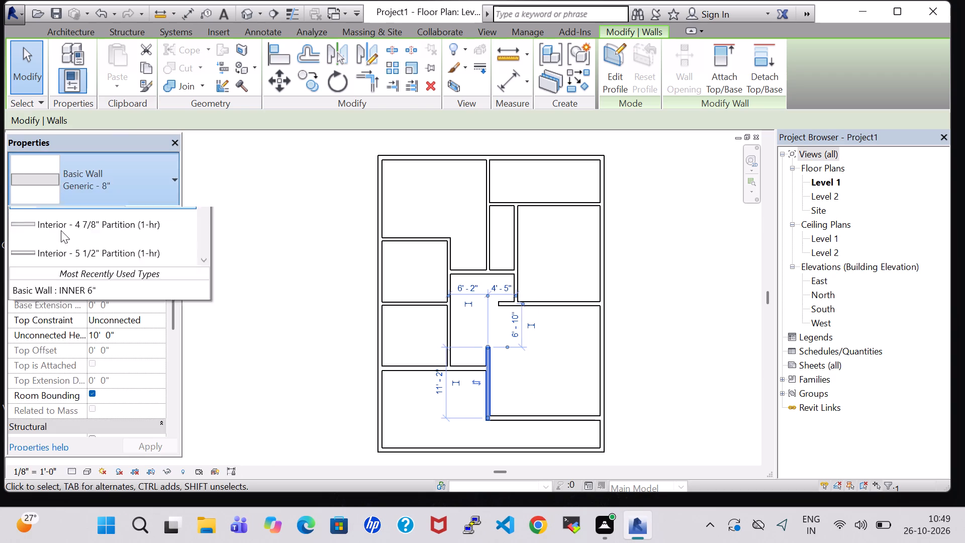
{"action": "left_click", "coordinate": [85, 526]}
Apply the INNER 6" type to the east-west wall 5'-0" from the south exterior wall and to the east room's south wall.
{"action": "left_click", "coordinate": [532, 423]}
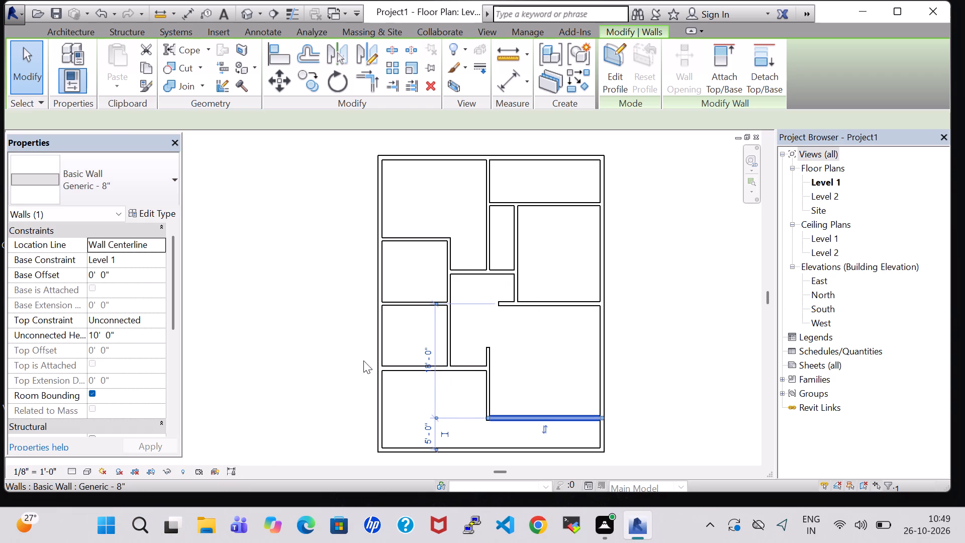
{"action": "left_click", "coordinate": [95, 201]}
{"action": "left_click", "coordinate": [91, 524]}
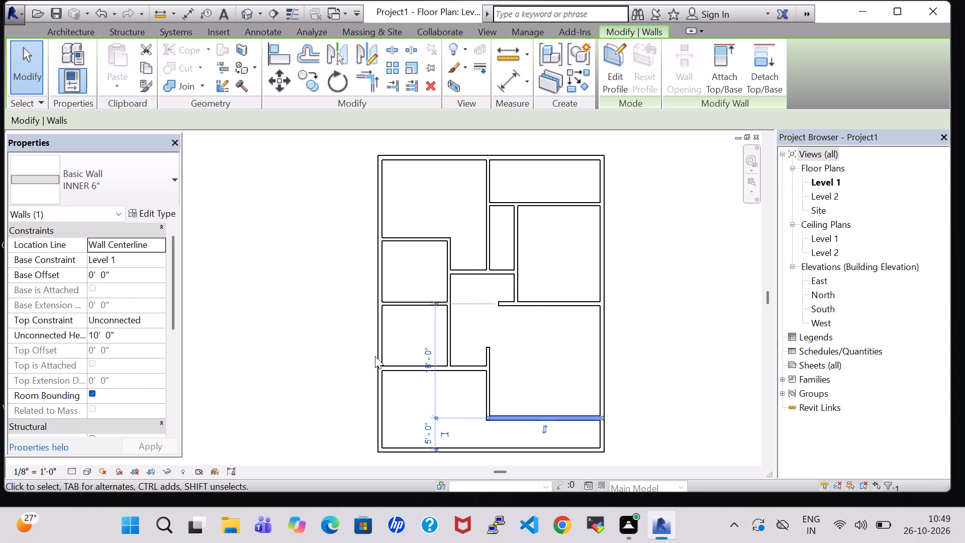
{"action": "left_click", "coordinate": [571, 308]}
{"action": "left_click", "coordinate": [164, 190]}
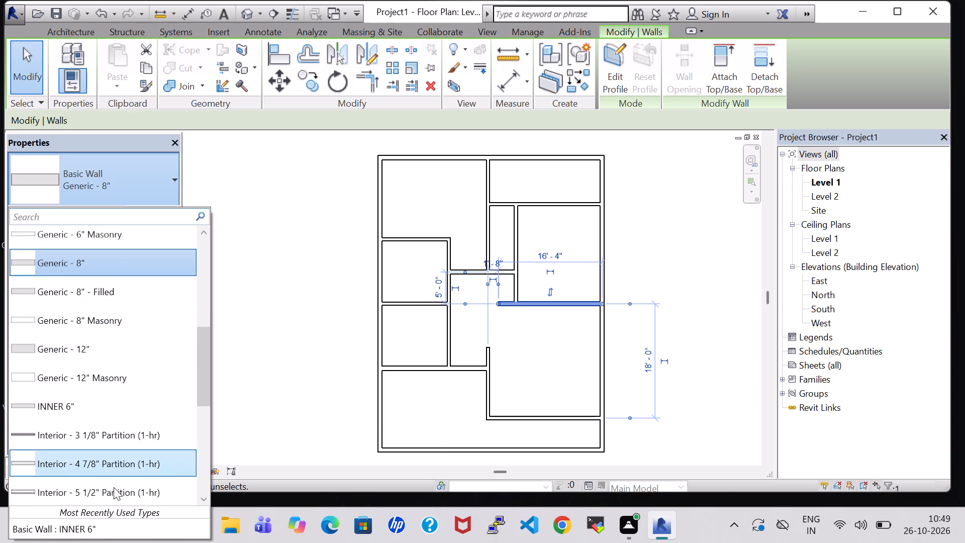
{"action": "left_click", "coordinate": [98, 534]}
{"action": "left_click", "coordinate": [657, 227]}
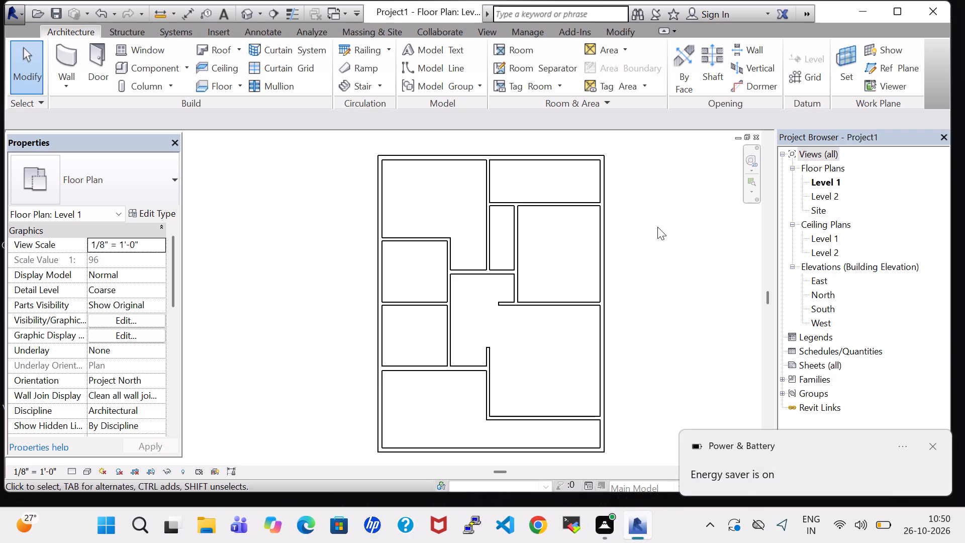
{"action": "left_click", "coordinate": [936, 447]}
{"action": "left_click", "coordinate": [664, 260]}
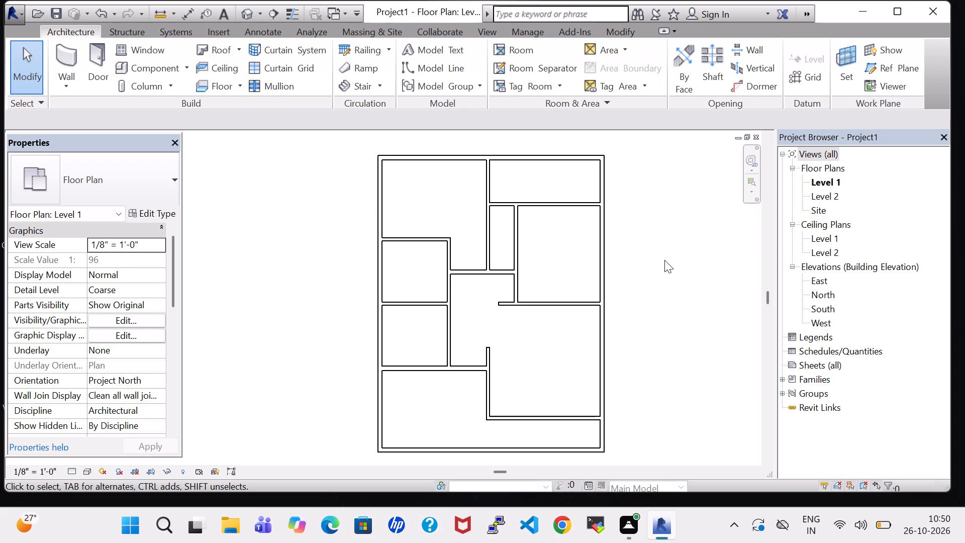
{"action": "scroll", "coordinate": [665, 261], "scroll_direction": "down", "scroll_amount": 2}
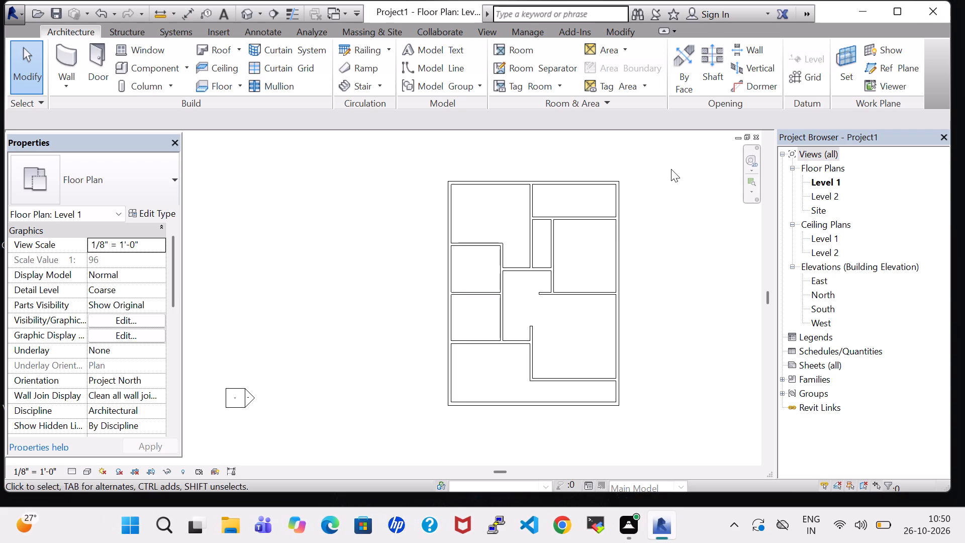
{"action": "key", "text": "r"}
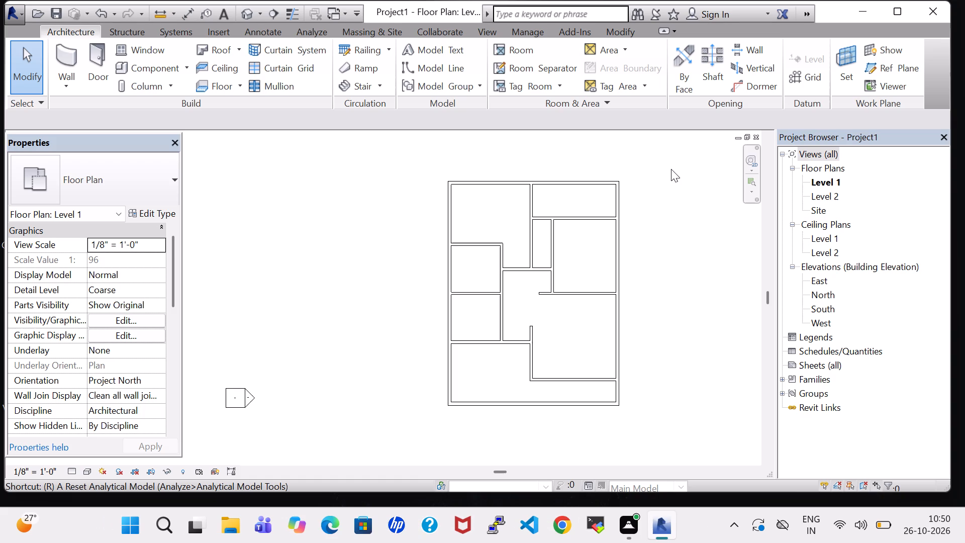
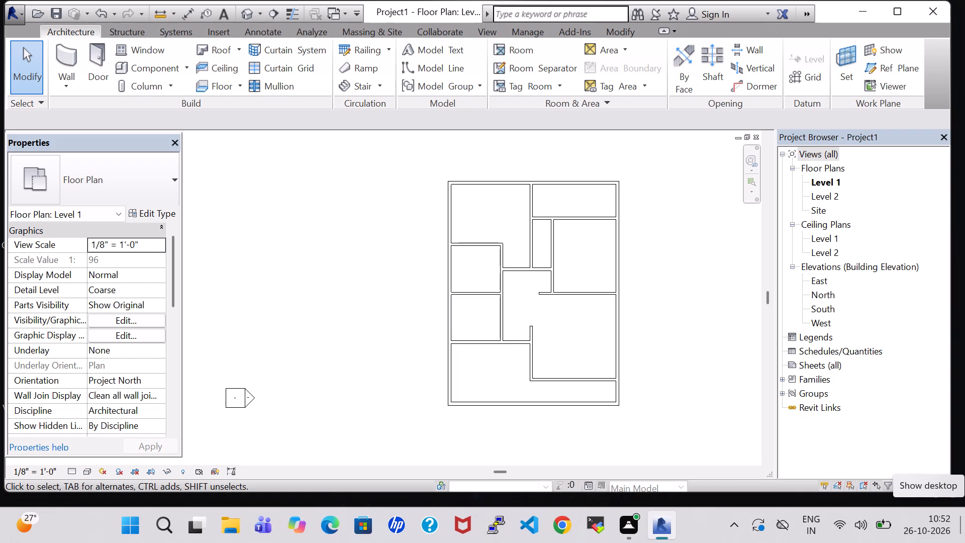
Place a Single-Flush 36" x 84" door in the northwest room's southernmost wall, about 2'-1" from its east wall, swinging into the room.
{"action": "scroll", "coordinate": [686, 391], "scroll_direction": "up", "scroll_amount": 2}
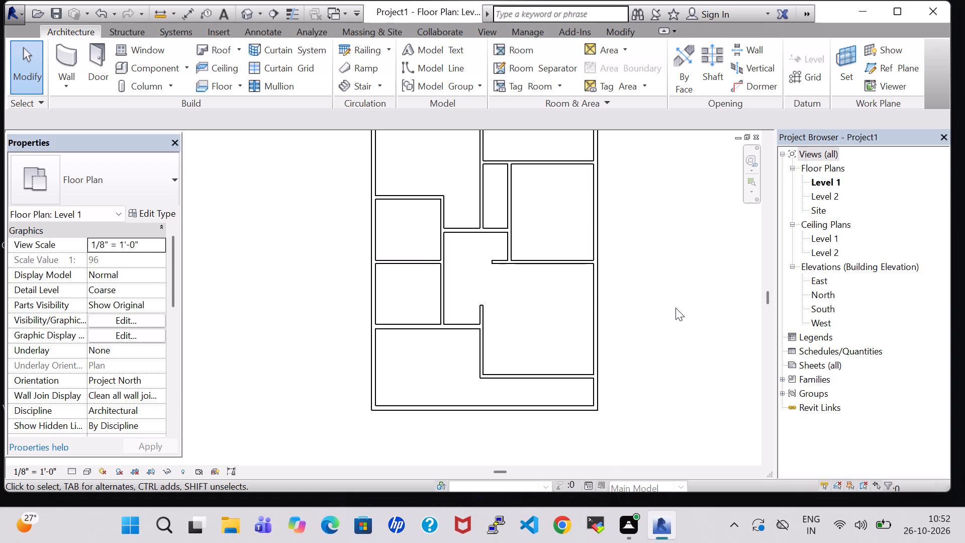
{"action": "scroll", "coordinate": [689, 326], "scroll_direction": "down", "scroll_amount": 1}
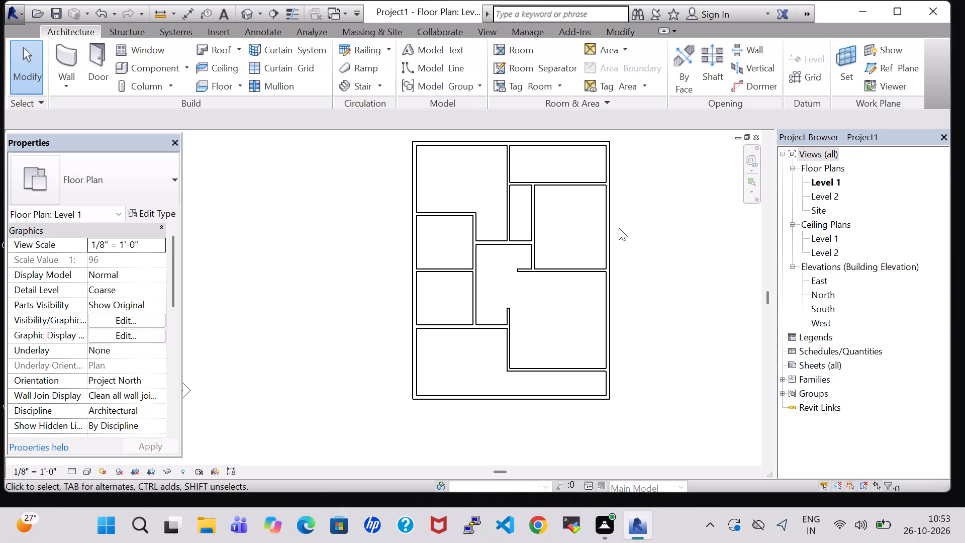
{"action": "middle_click", "coordinate": [654, 185]}
{"action": "middle_click", "coordinate": [654, 185]}
{"action": "scroll", "coordinate": [376, 190], "scroll_direction": "up", "scroll_amount": 6}
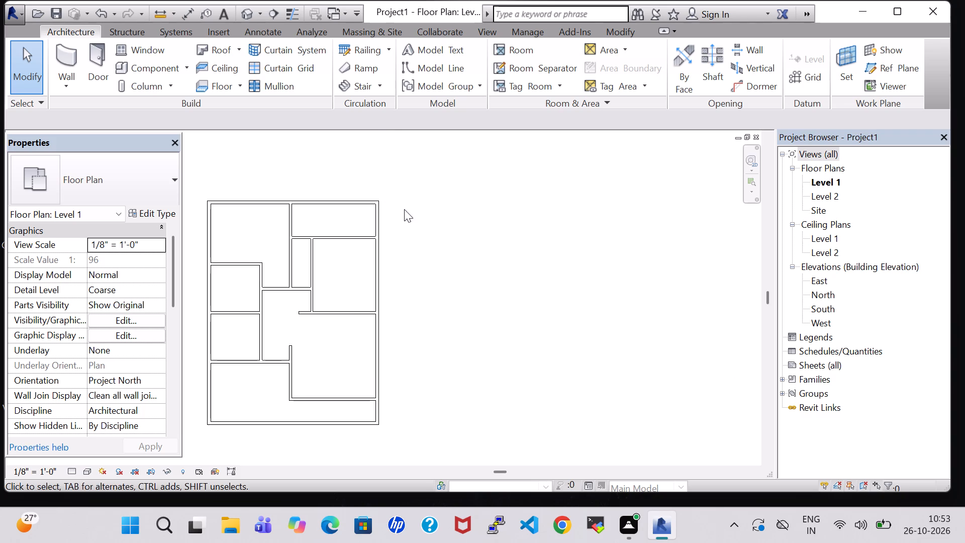
{"action": "scroll", "coordinate": [593, 330], "scroll_direction": "up", "scroll_amount": 1}
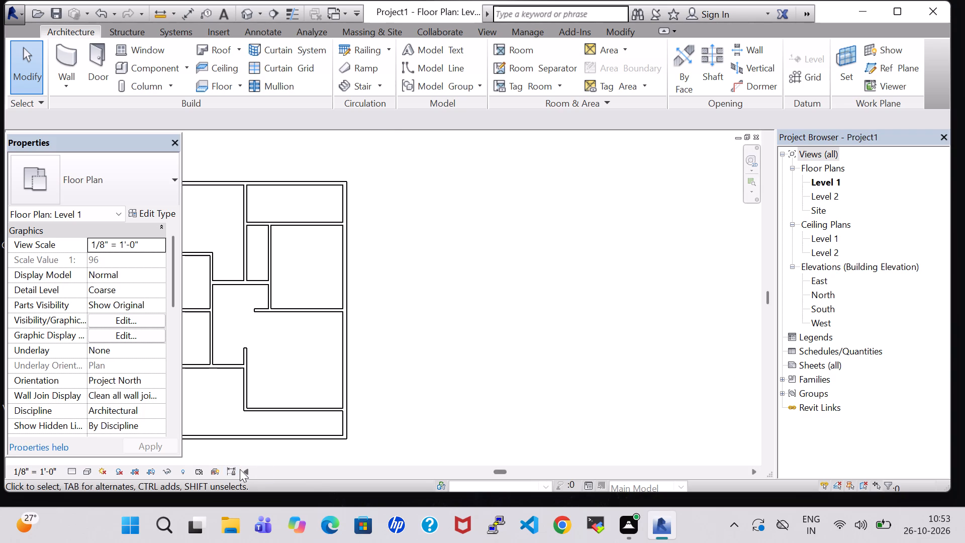
{"action": "double_click", "coordinate": [243, 470]}
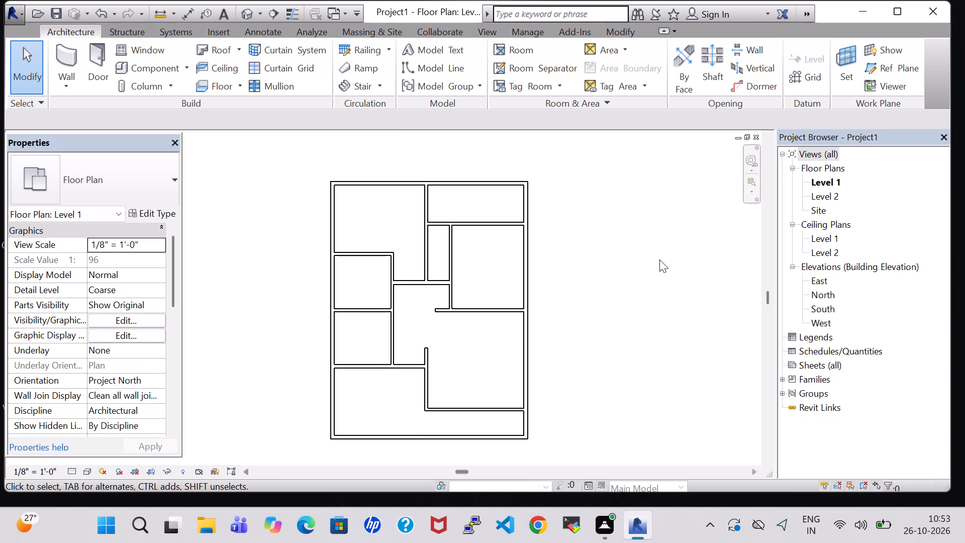
{"action": "left_click", "coordinate": [607, 254]}
{"action": "left_click", "coordinate": [111, 55]}
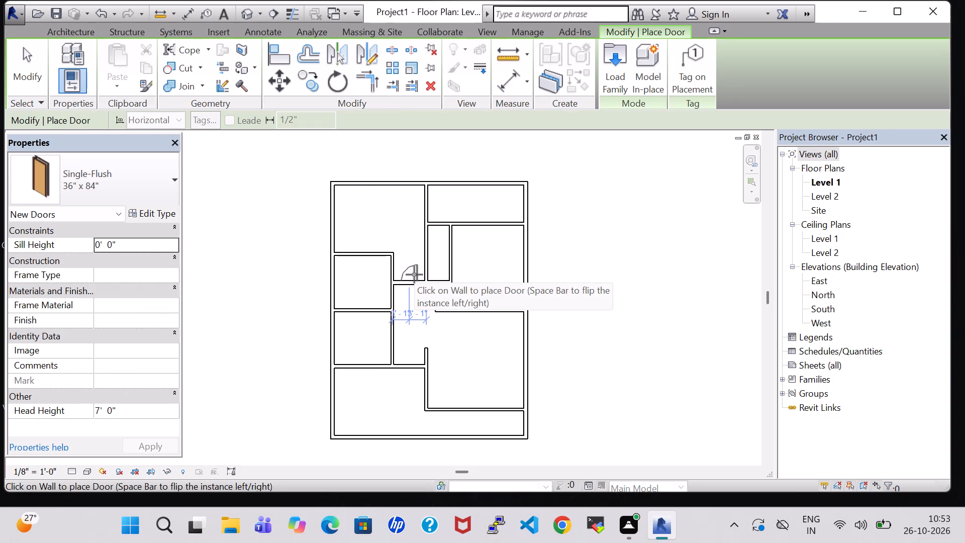
{"action": "scroll", "coordinate": [414, 275], "scroll_direction": "up", "scroll_amount": 6}
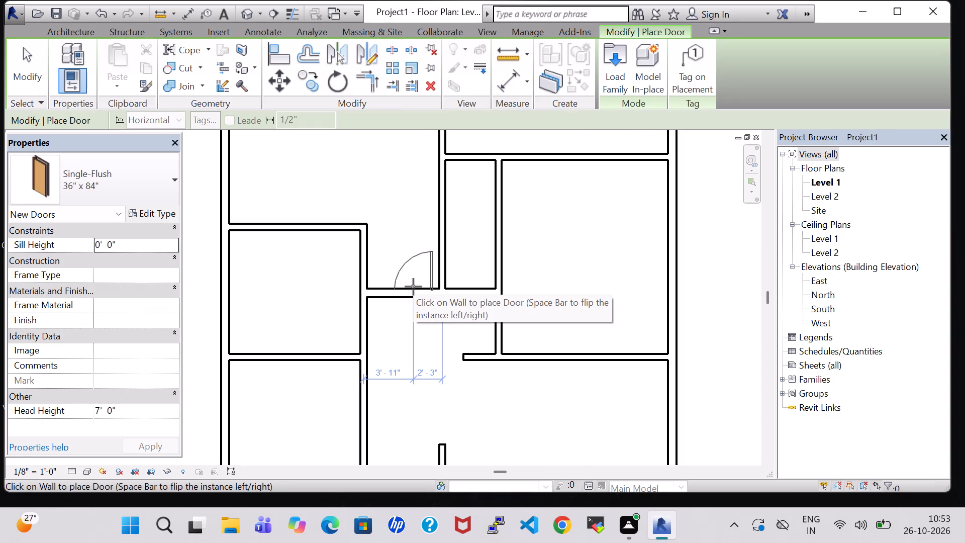
{"action": "left_click", "coordinate": [416, 287]}
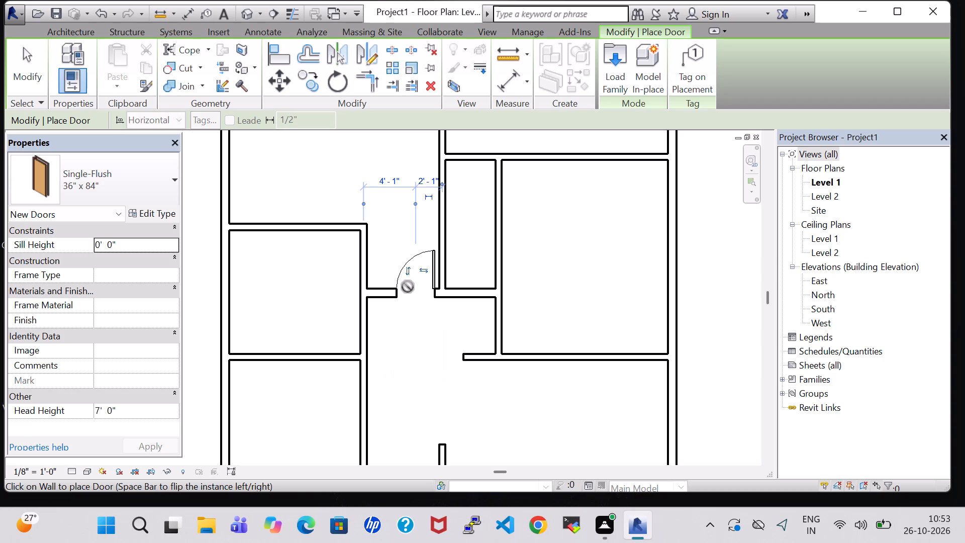
{"action": "key", "text": "Escape"}
Place a Single-Flush 30" x 80" door in the upper small west room's east wall, about 1'-9" from the partition below, swinging inward.
{"action": "left_click", "coordinate": [145, 188]}
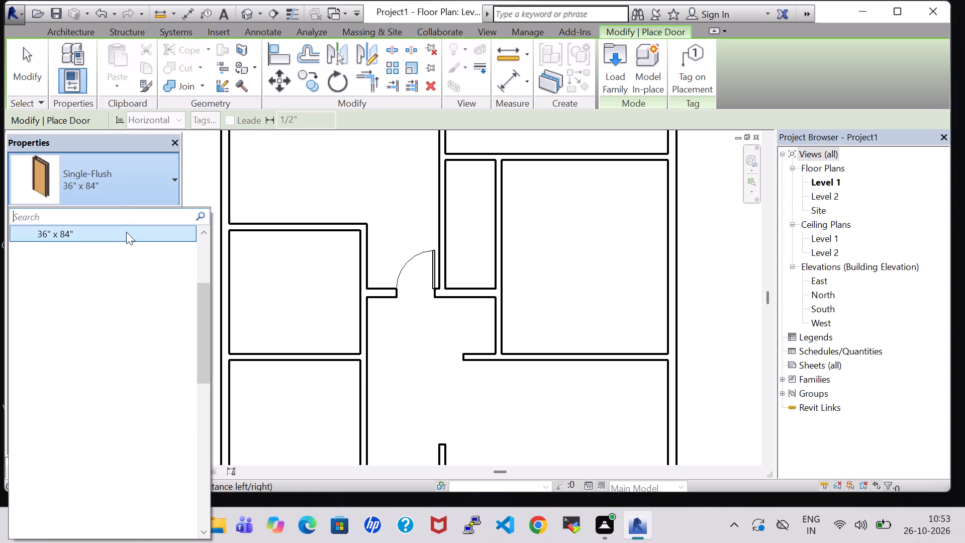
{"action": "scroll", "coordinate": [124, 237], "scroll_direction": "up", "scroll_amount": 3}
{"action": "left_click", "coordinate": [124, 237]}
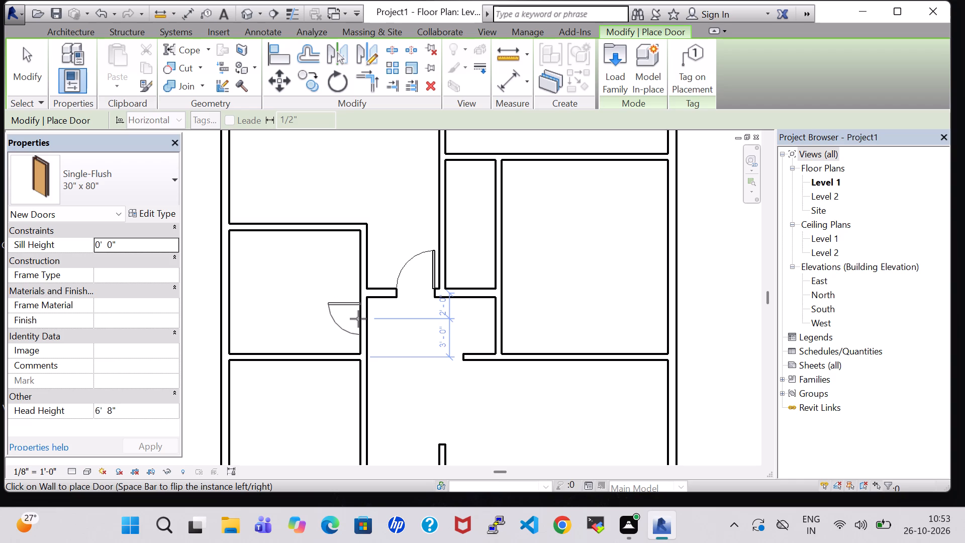
{"action": "key", "text": "space"}
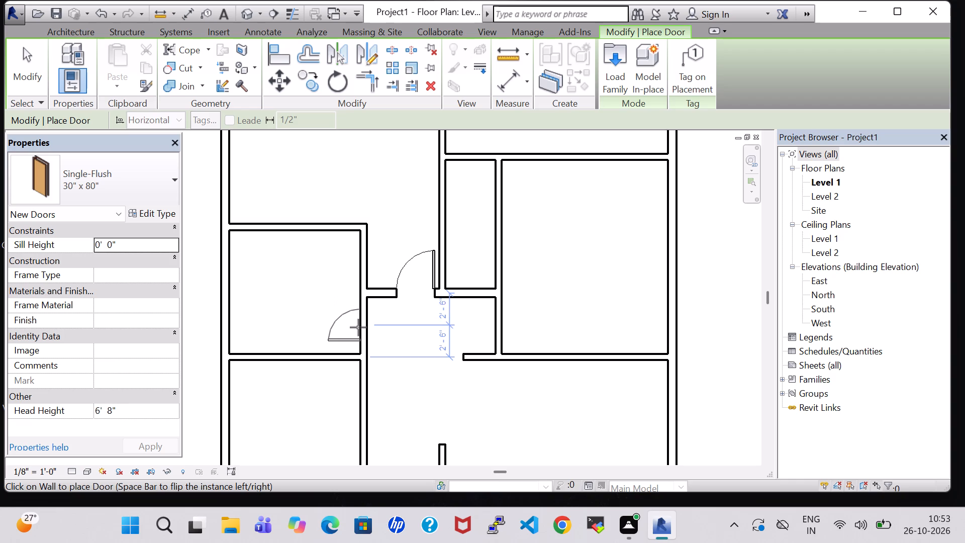
{"action": "left_click", "coordinate": [358, 335]}
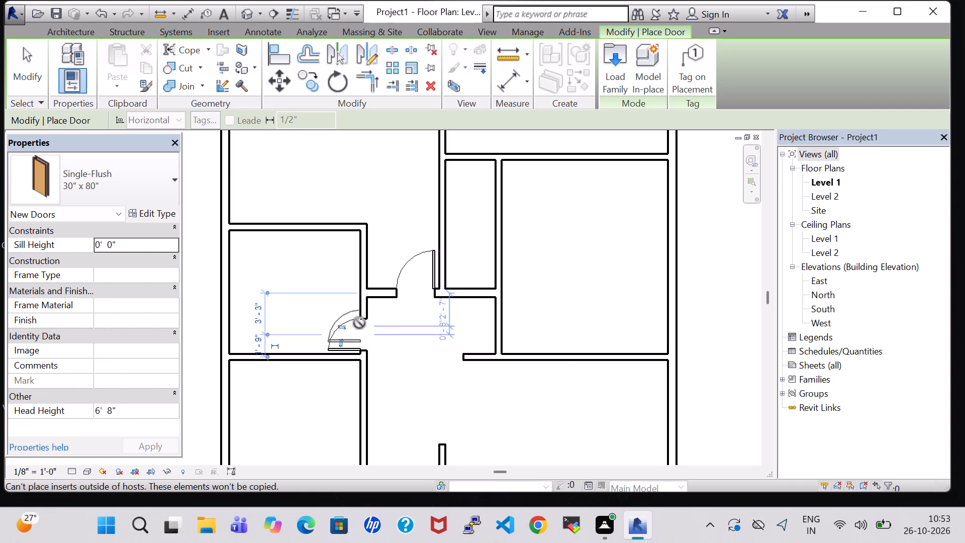
{"action": "key", "text": "Escape"}
{"action": "key", "text": "Escape"}
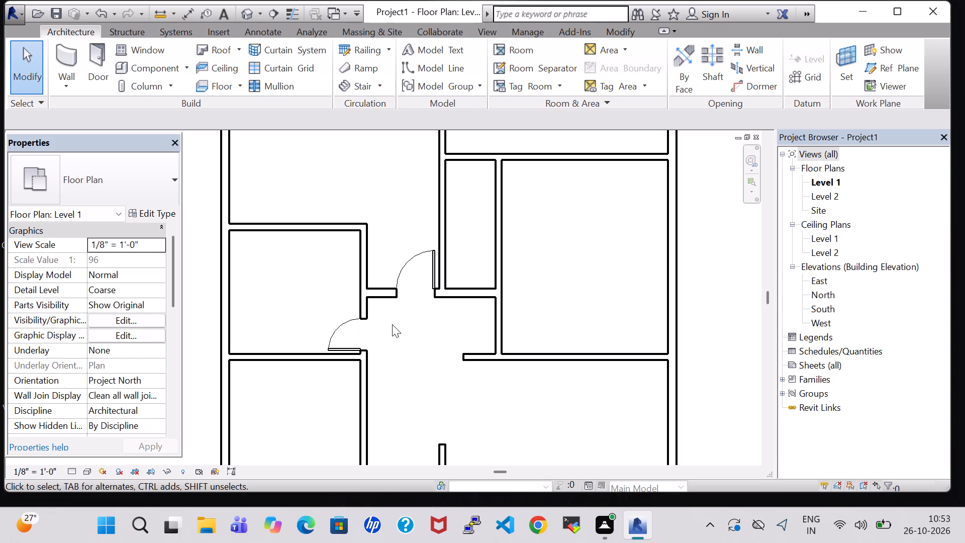
Place a Single-Flush 36" x 84" door in the east room's west wall, about 2'-1" from its south wall, swinging inward.
{"action": "scroll", "coordinate": [392, 324], "scroll_direction": "down", "scroll_amount": 1}
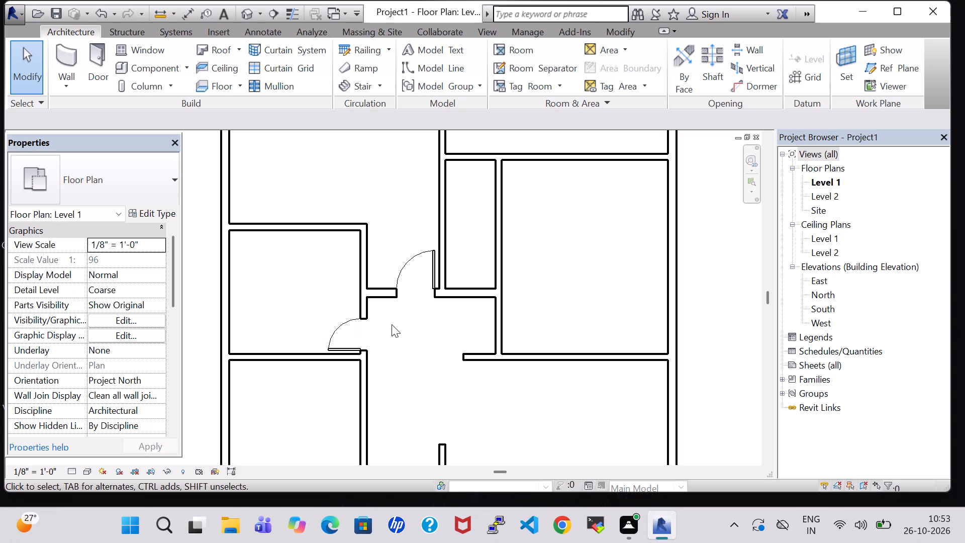
{"action": "scroll", "coordinate": [392, 324], "scroll_direction": "down", "scroll_amount": 1}
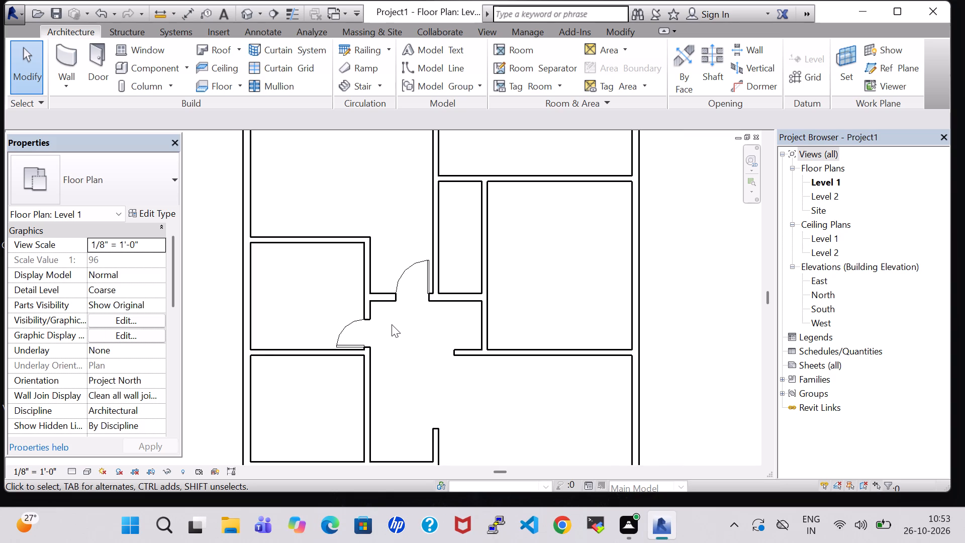
{"action": "left_click", "coordinate": [99, 50]}
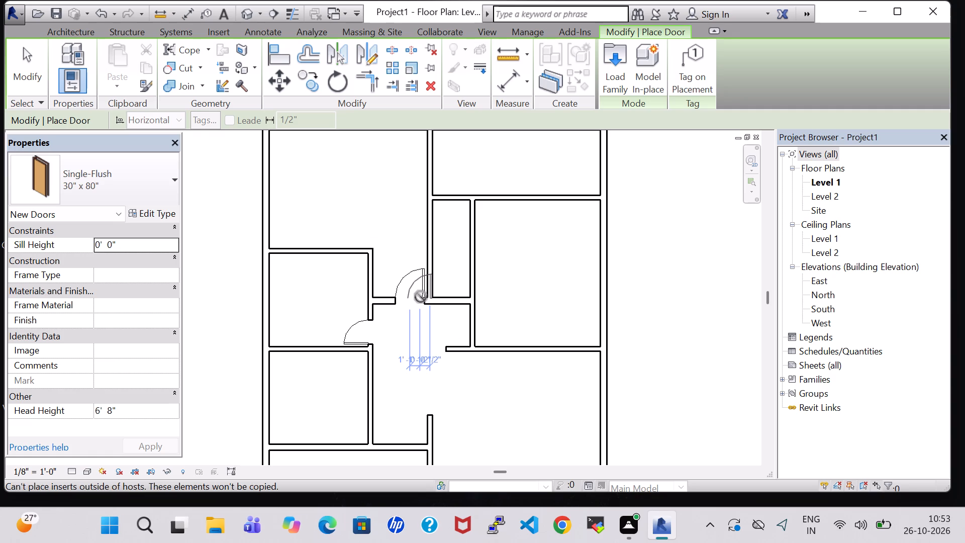
{"action": "left_click", "coordinate": [146, 169]}
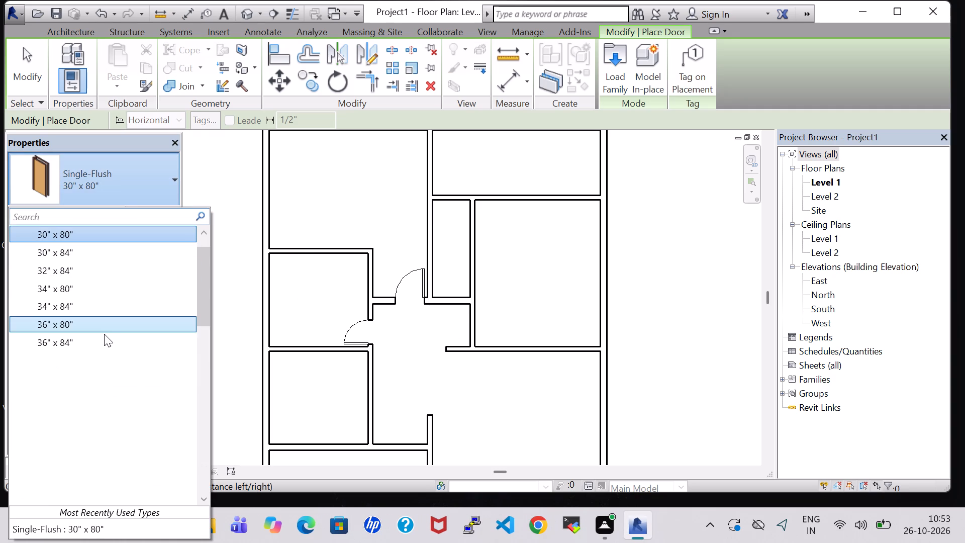
{"action": "left_click", "coordinate": [105, 338]}
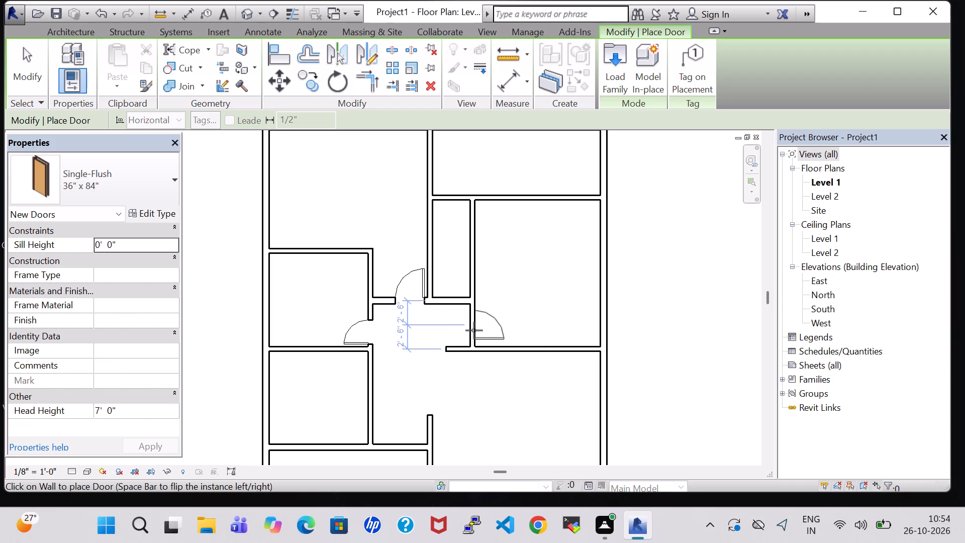
{"action": "scroll", "coordinate": [474, 330], "scroll_direction": "up", "scroll_amount": 5}
{"action": "left_click", "coordinate": [474, 327]}
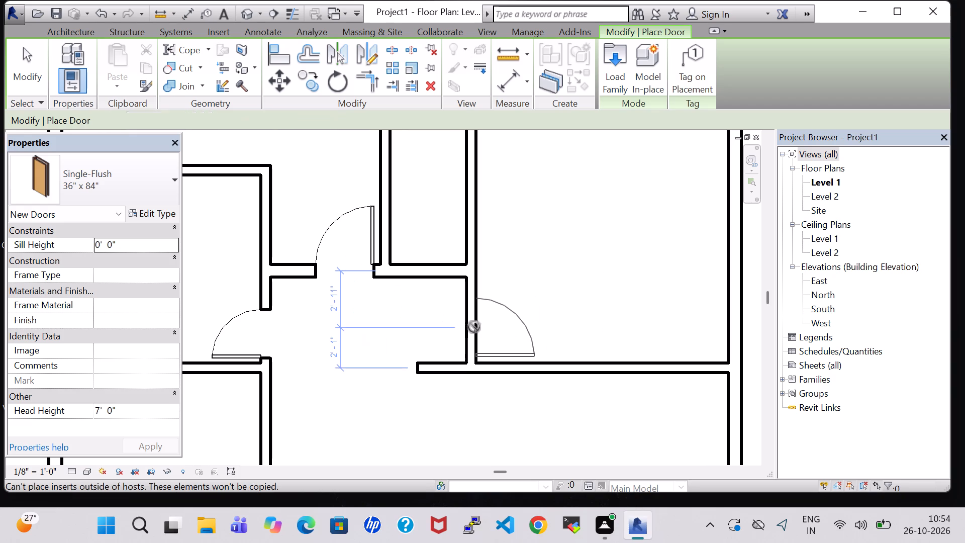
{"action": "key", "text": "Escape"}
{"action": "key", "text": "Escape"}
Load the Door-Exterior-Single-Entry-Half Arch Glass-Wood family from the US Imperial Doors Residential library with the 36" x 80" type.
{"action": "scroll", "coordinate": [474, 327], "scroll_direction": "down", "scroll_amount": 4}
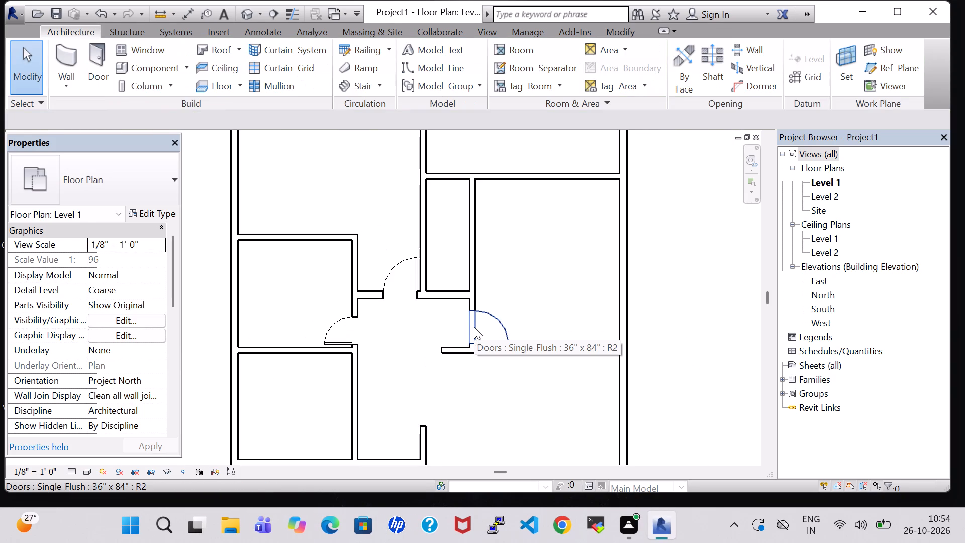
{"action": "scroll", "coordinate": [474, 327], "scroll_direction": "down", "scroll_amount": 2}
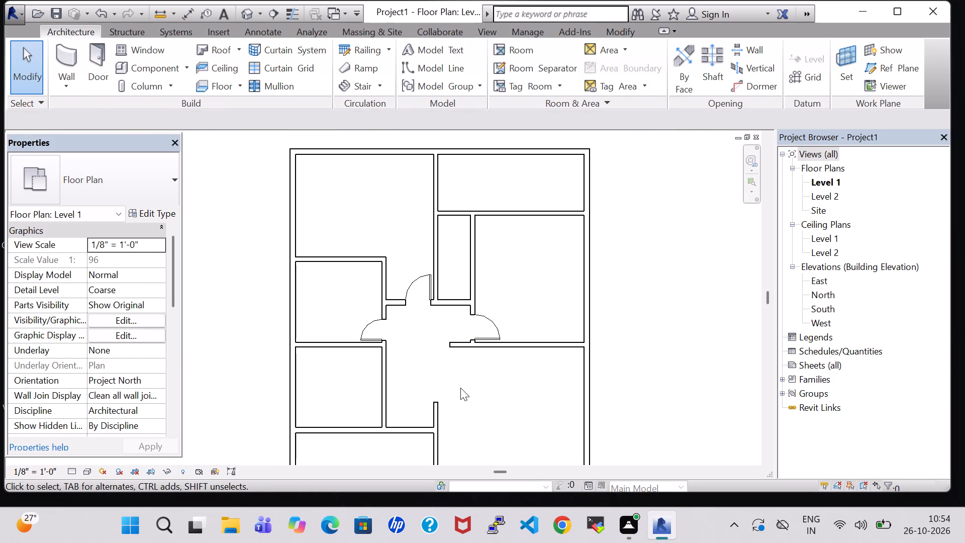
{"action": "scroll", "coordinate": [347, 234], "scroll_direction": "down", "scroll_amount": 2}
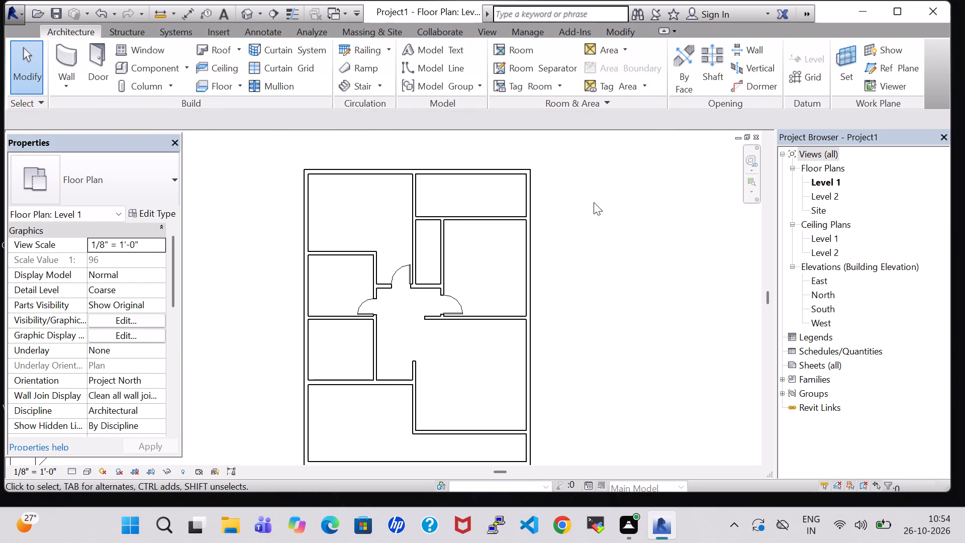
{"action": "scroll", "coordinate": [600, 357], "scroll_direction": "up", "scroll_amount": 1}
{"action": "scroll", "coordinate": [642, 278], "scroll_direction": "down", "scroll_amount": 3}
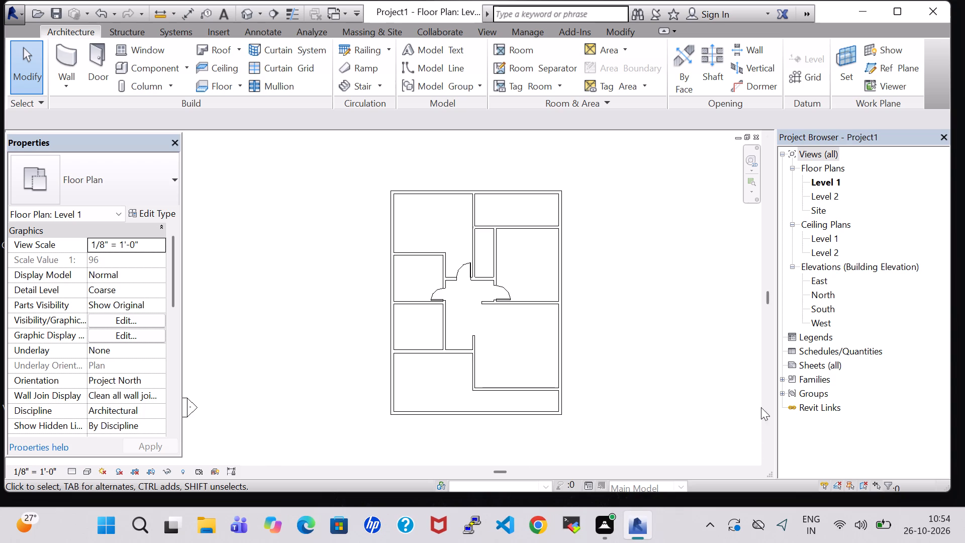
{"action": "left_click", "coordinate": [763, 460]}
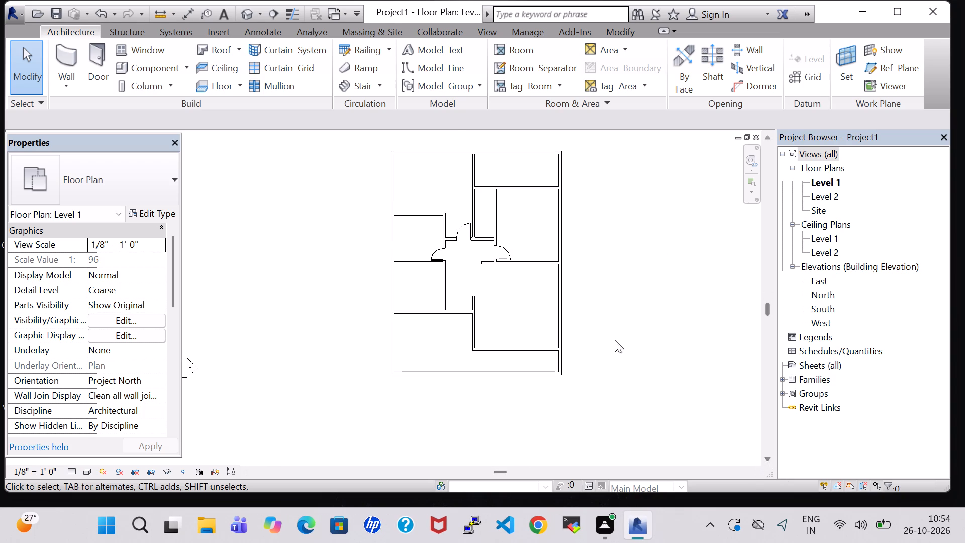
{"action": "scroll", "coordinate": [592, 321], "scroll_direction": "up", "scroll_amount": 2}
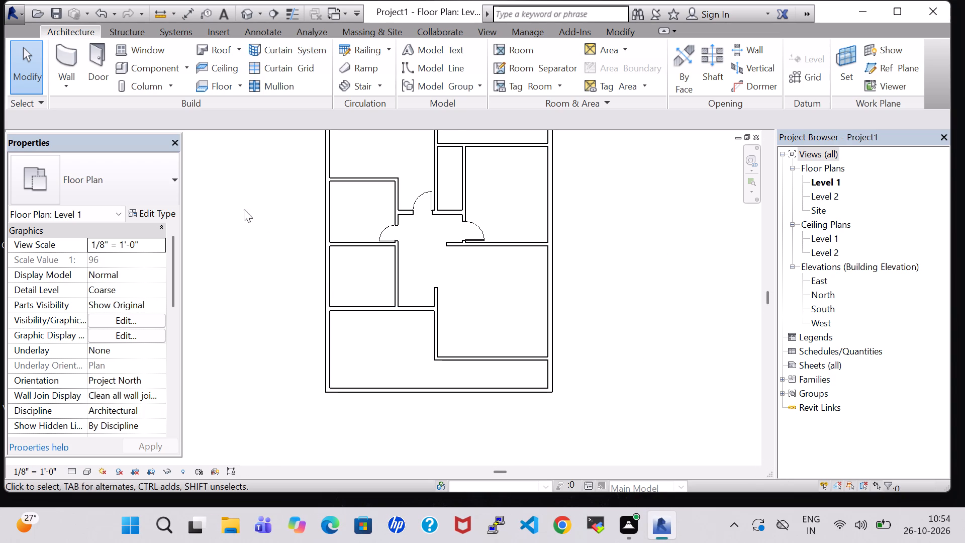
{"action": "left_click", "coordinate": [91, 53]}
{"action": "left_click", "coordinate": [615, 69]}
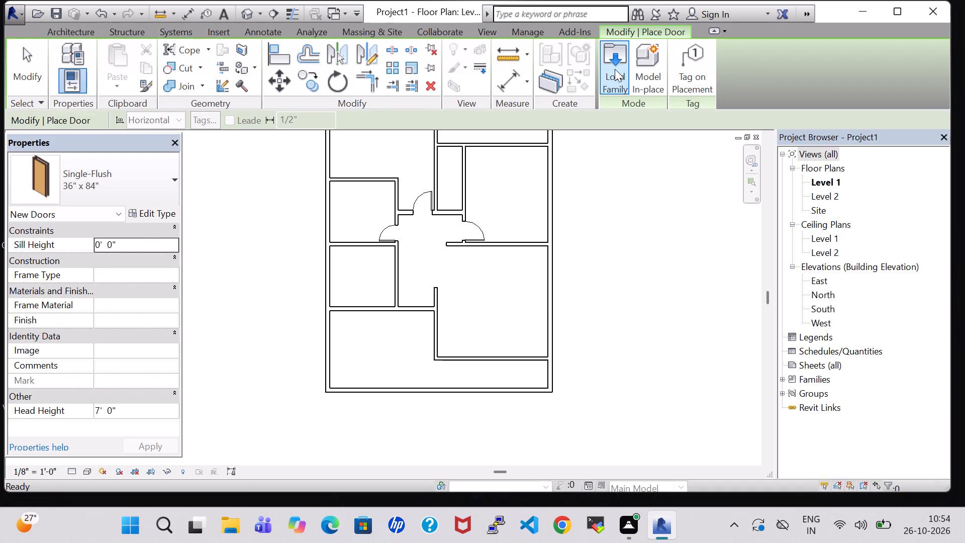
{"action": "double_click", "coordinate": [555, 276]}
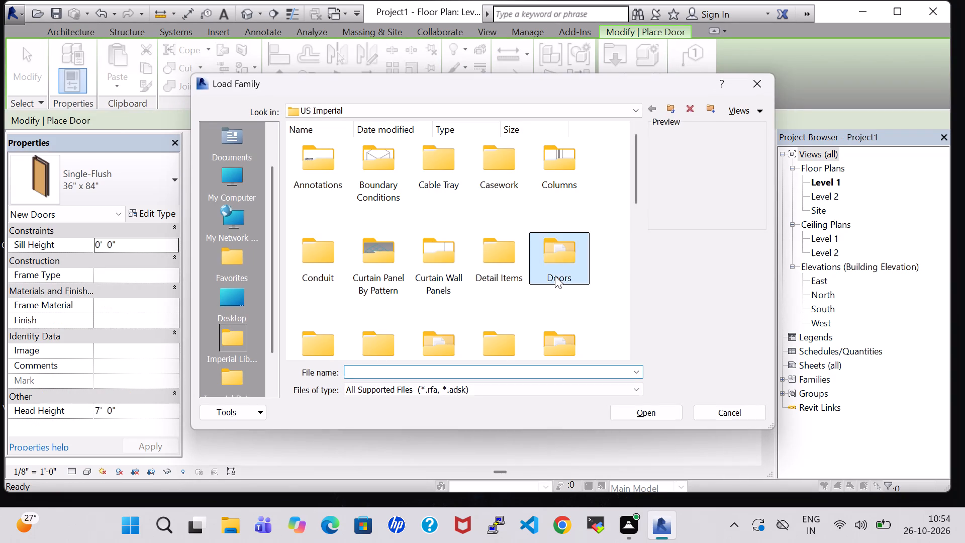
{"action": "double_click", "coordinate": [429, 183]}
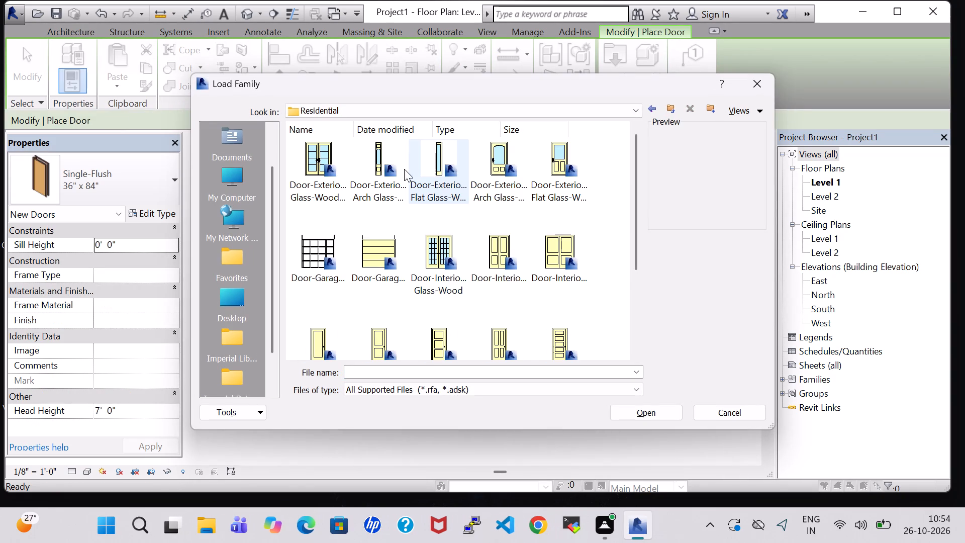
{"action": "left_click", "coordinate": [504, 171]}
{"action": "left_click", "coordinate": [665, 414]}
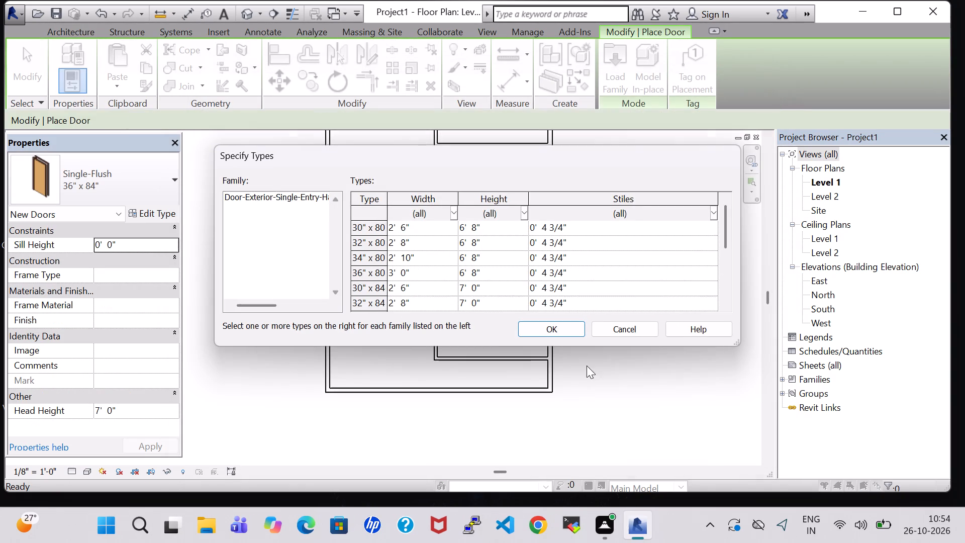
{"action": "left_click", "coordinate": [545, 326]}
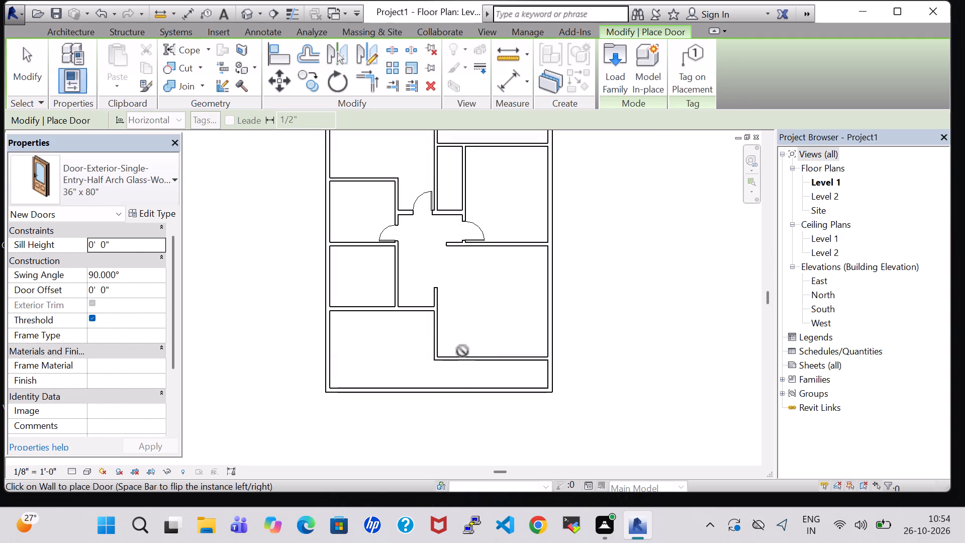
Place the 36" x 80" half-arch glass entry door in the wall 5'-0" from the south exterior, about 2'-1" from its west end, swinging north.
{"action": "scroll", "coordinate": [452, 353], "scroll_direction": "up", "scroll_amount": 5}
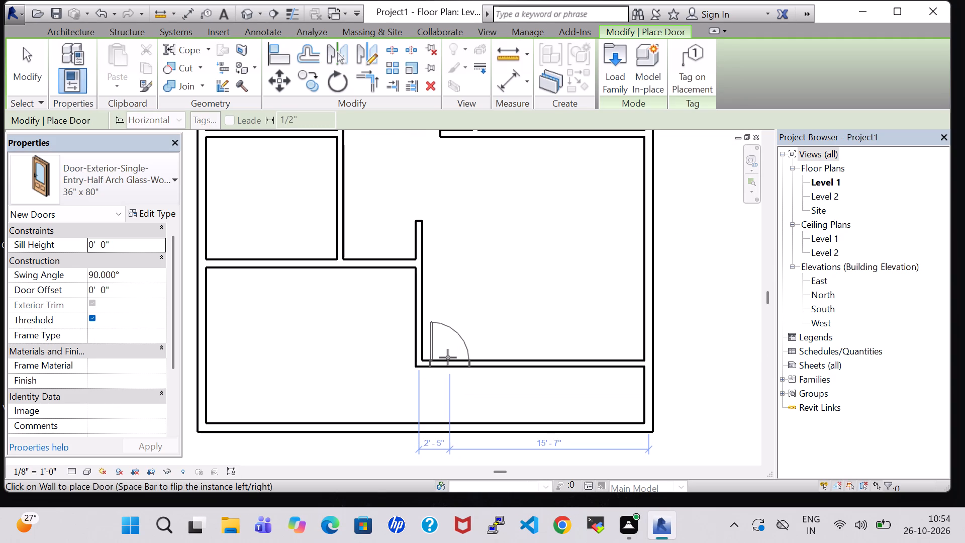
{"action": "left_click", "coordinate": [446, 357]}
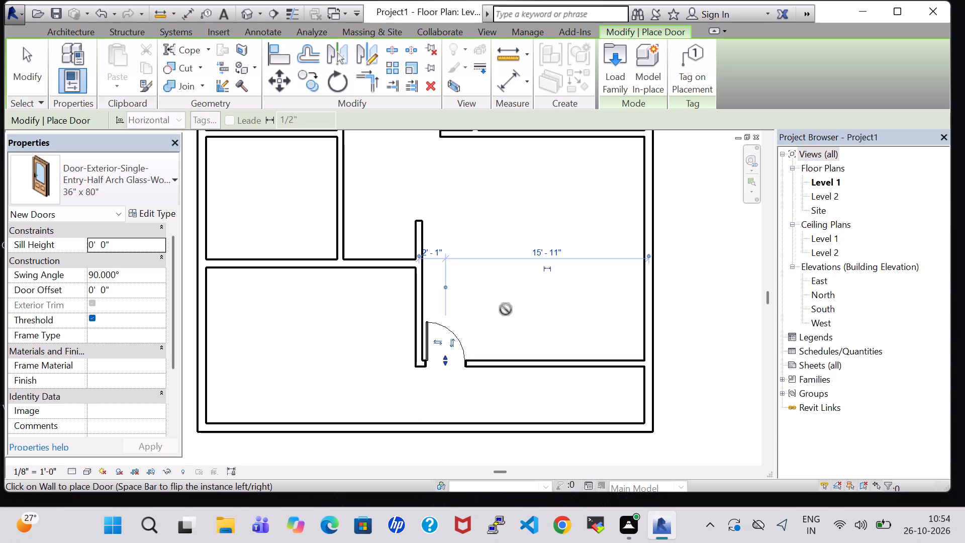
{"action": "key", "text": "Escape"}
{"action": "key", "text": "Escape"}
Split with a 1" gap the east exterior wall at the entry-door wall, the west at the lower partition, and the south below the door's east jamb.
{"action": "scroll", "coordinate": [506, 309], "scroll_direction": "down", "scroll_amount": 2}
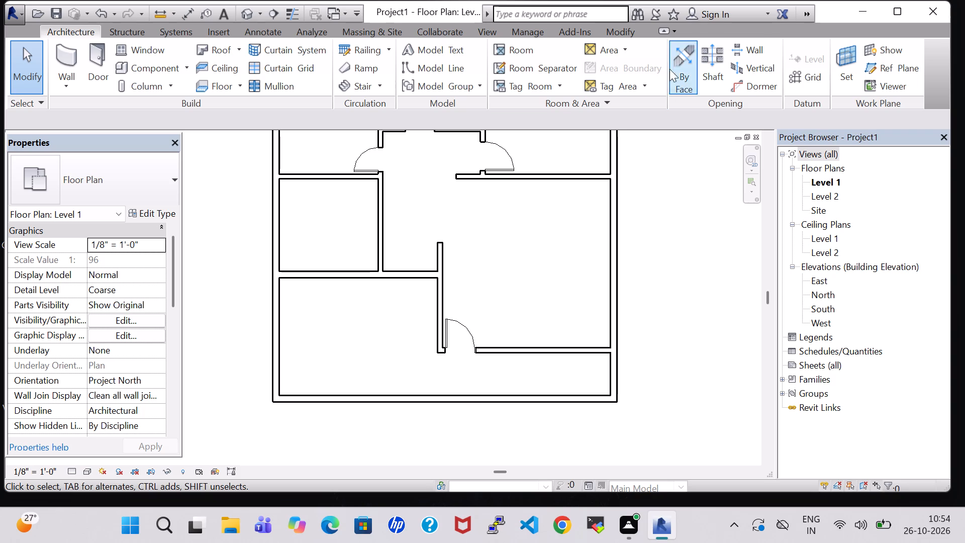
{"action": "left_click", "coordinate": [620, 32]}
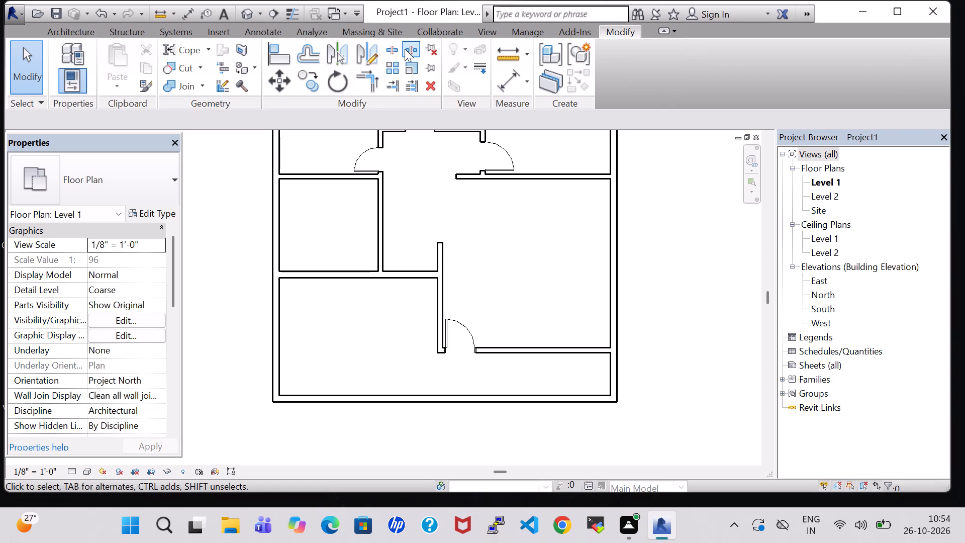
{"action": "left_click", "coordinate": [405, 49]}
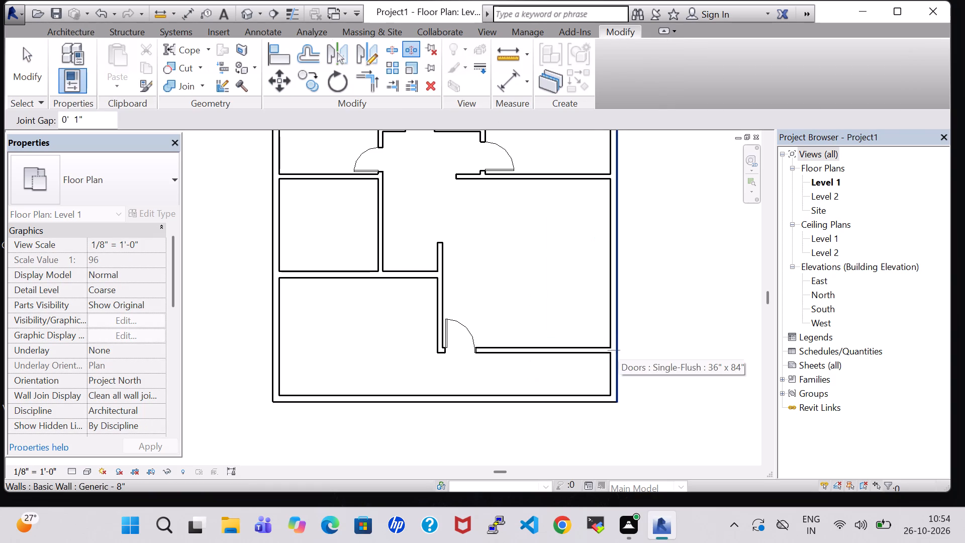
{"action": "left_click", "coordinate": [618, 350]}
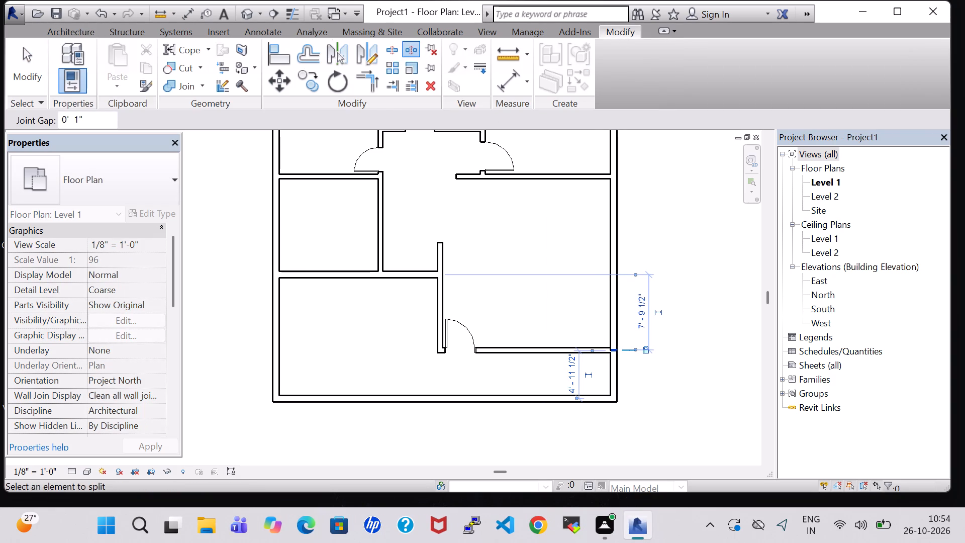
{"action": "left_click", "coordinate": [275, 277]}
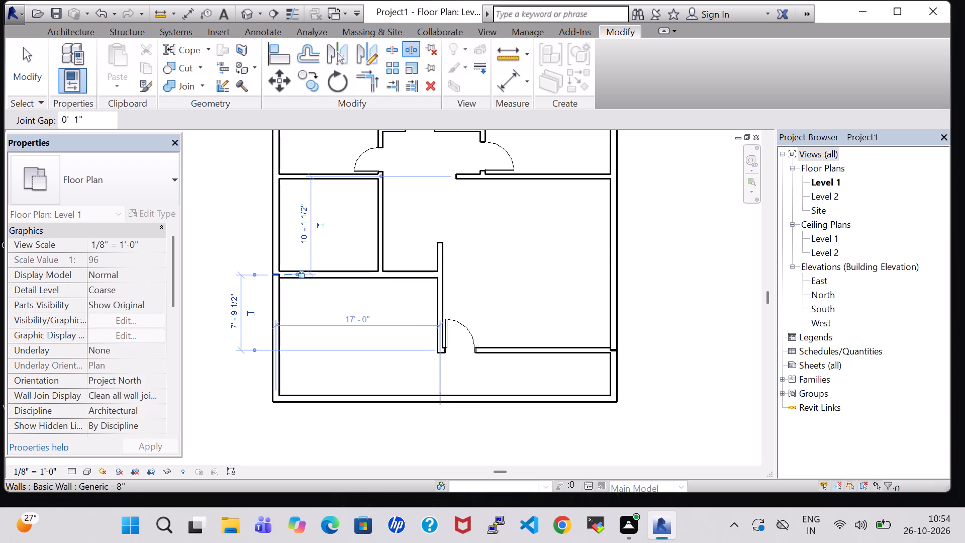
{"action": "left_click", "coordinate": [476, 400]}
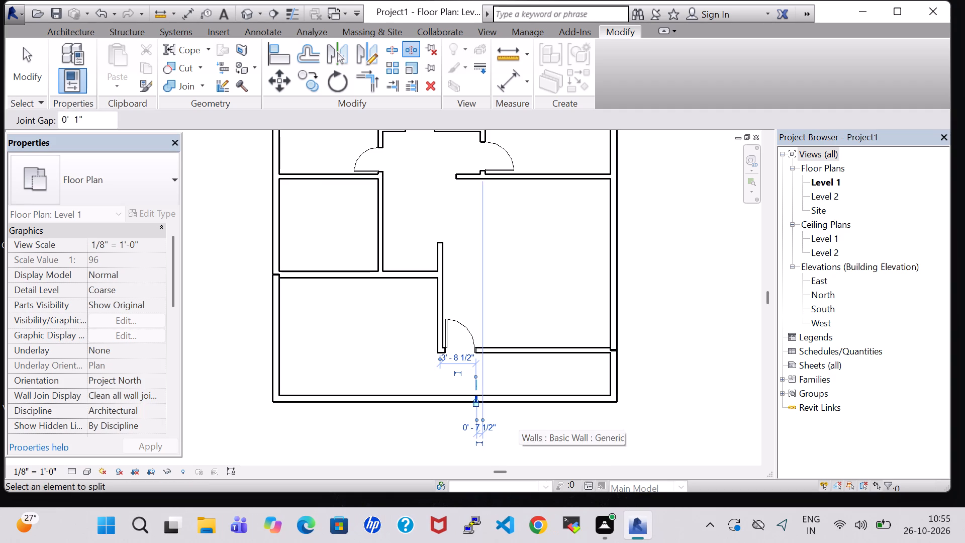
{"action": "key", "text": "Escape"}
{"action": "key", "text": "Escape"}
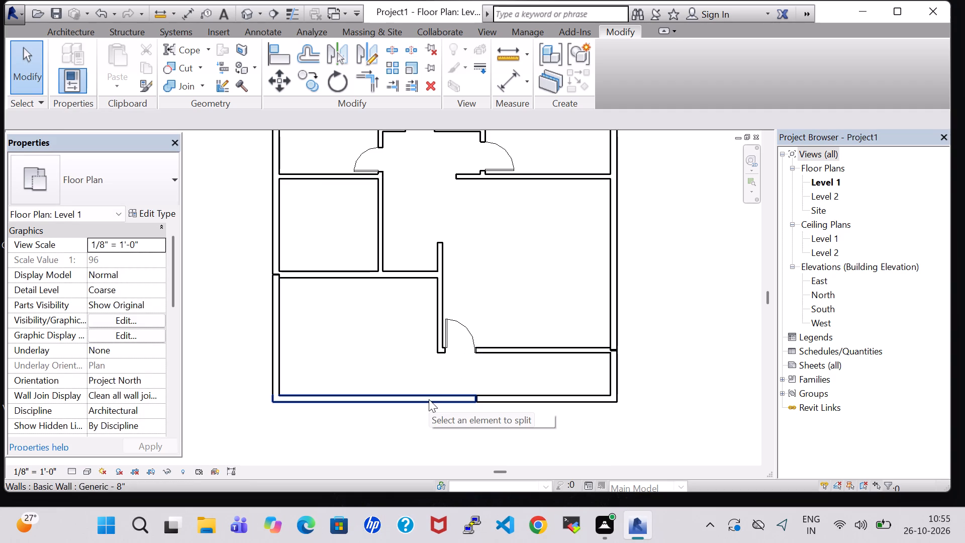
Delete the western segment of the split south exterior wall.
{"action": "left_click", "coordinate": [429, 399]}
{"action": "key", "text": "Delete"}
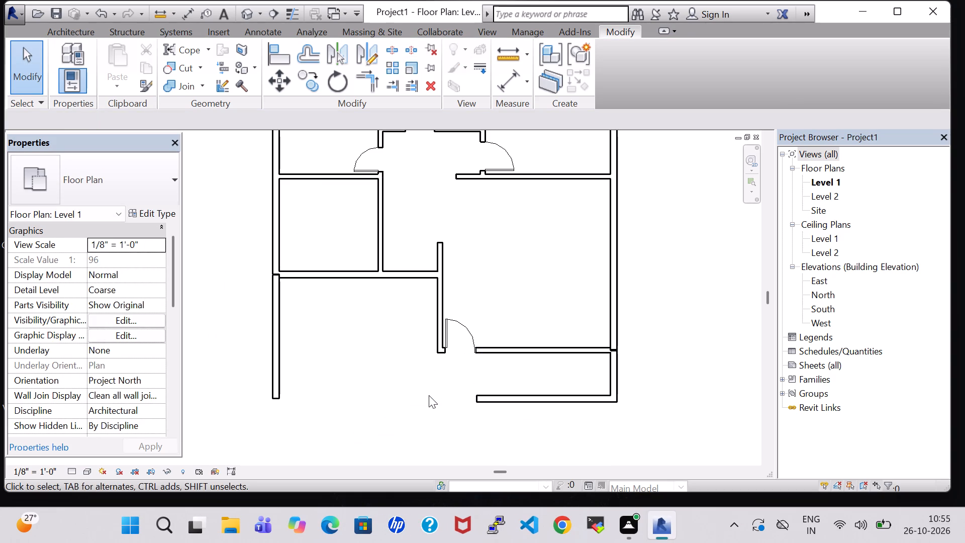
Set the unconnected height of the west exterior wall's southern segment to 2' 0".
{"action": "left_click", "coordinate": [279, 294]}
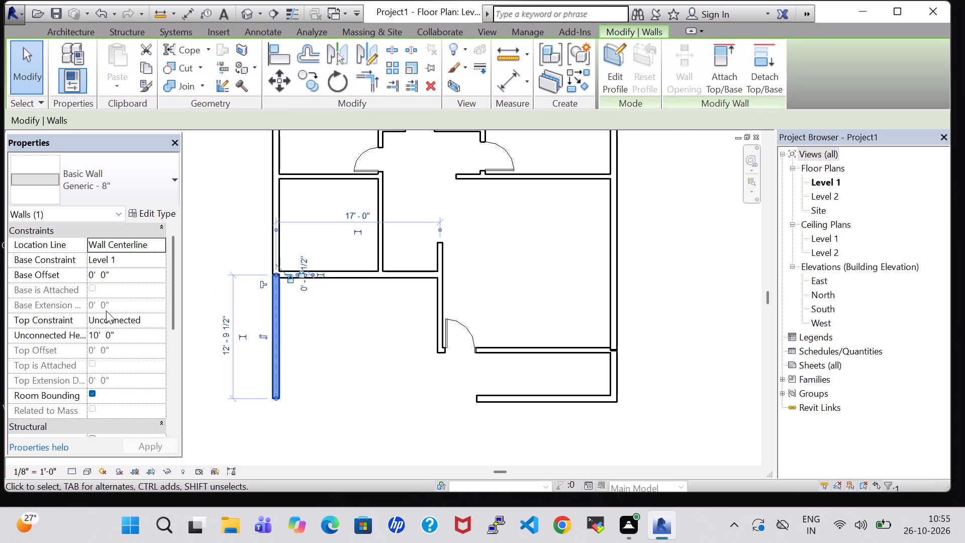
{"action": "double_click", "coordinate": [97, 334]}
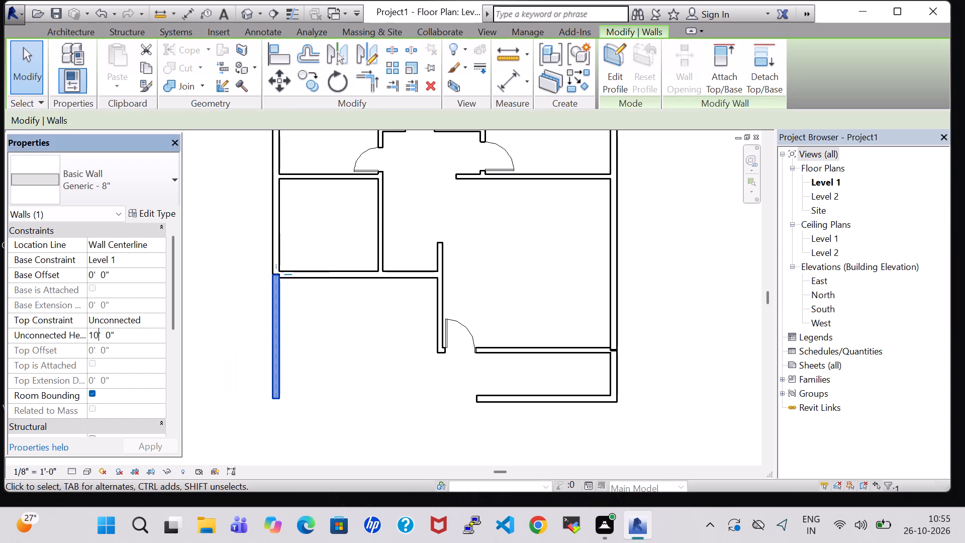
{"action": "key", "text": "BackSpace"}
{"action": "key", "text": "BackSpace"}
{"action": "key", "text": "2"}
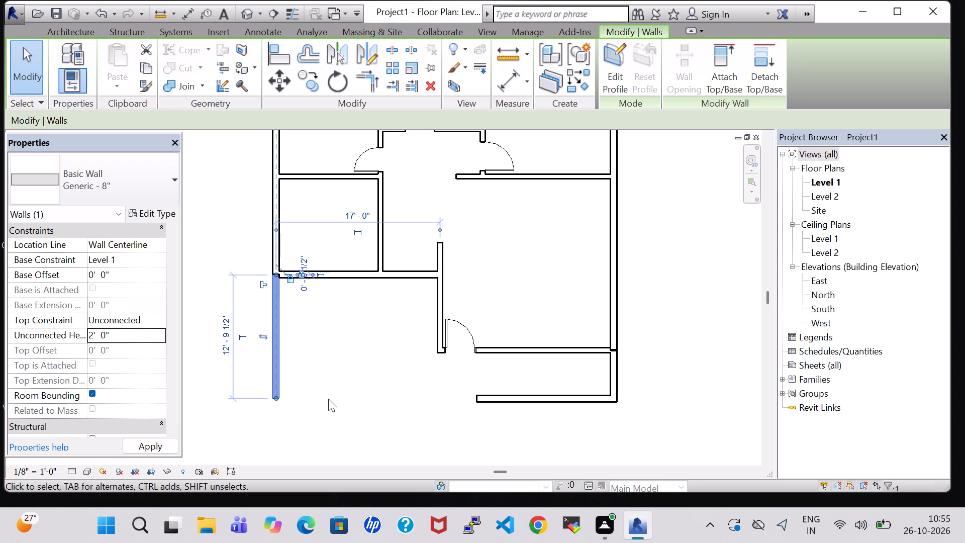
{"action": "left_click", "coordinate": [293, 435]}
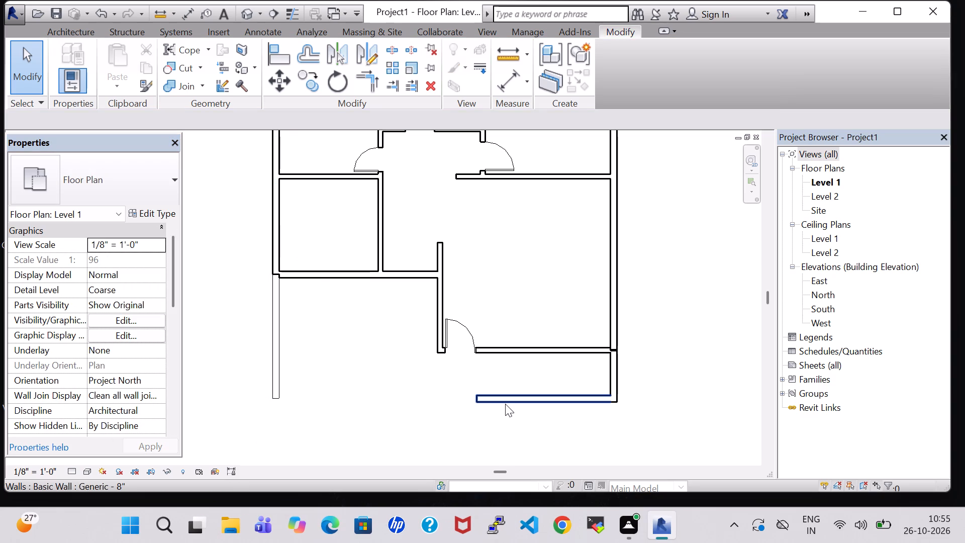
Set the unconnected height of the remaining south exterior wall segment to 2' 0".
{"action": "left_click", "coordinate": [505, 404]}
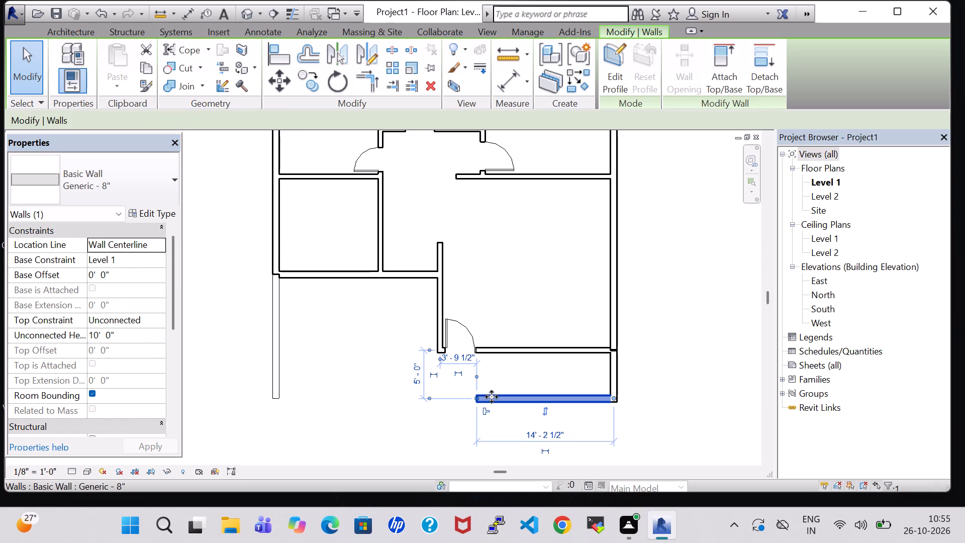
{"action": "left_click", "coordinate": [101, 337]}
{"action": "key", "text": "Left"}
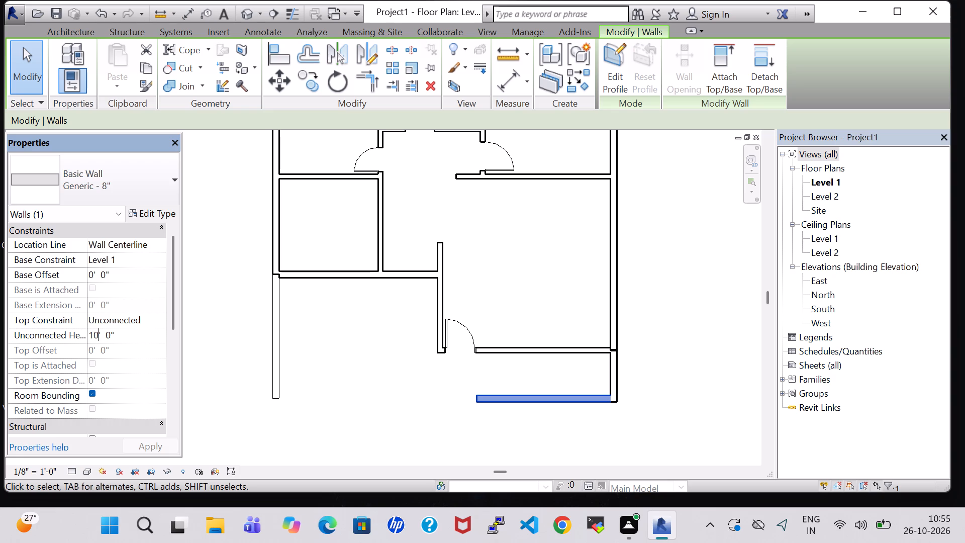
{"action": "key", "text": "BackSpace"}
{"action": "key", "text": "BackSpace"}
{"action": "key", "text": "2"}
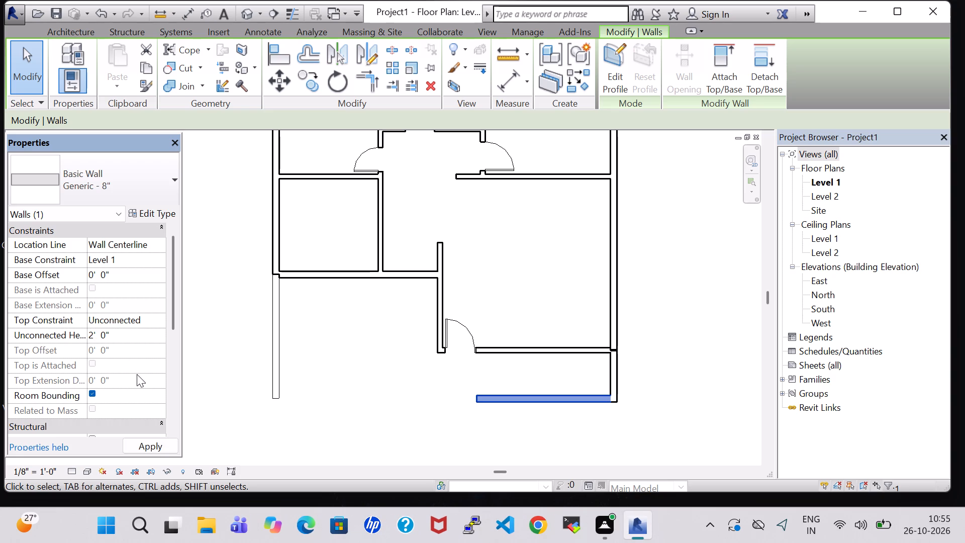
{"action": "left_click", "coordinate": [149, 445]}
{"action": "left_click", "coordinate": [696, 398]}
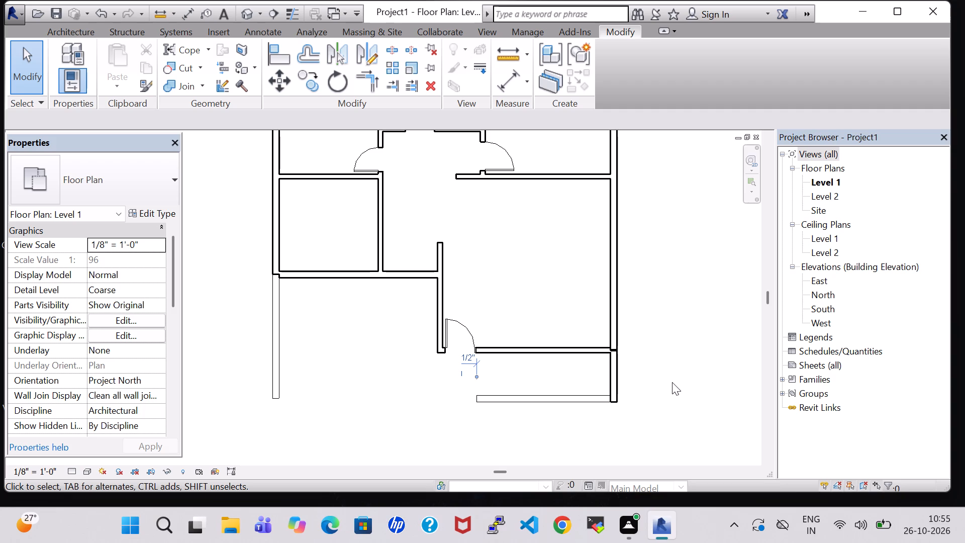
Set the unconnected height of the east exterior wall's short southern segment to 2' 0".
{"action": "left_click", "coordinate": [613, 380]}
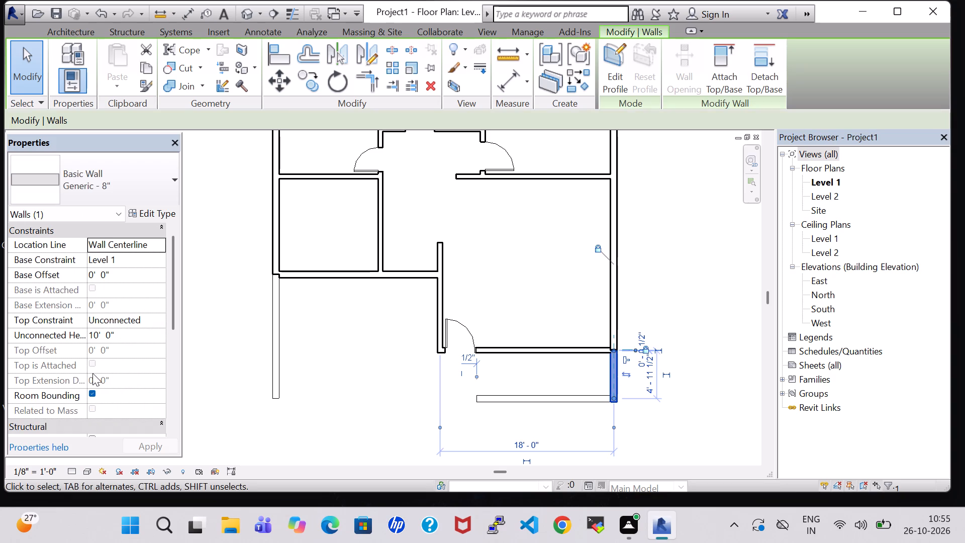
{"action": "left_click", "coordinate": [100, 339]}
{"action": "key", "text": "BackSpace"}
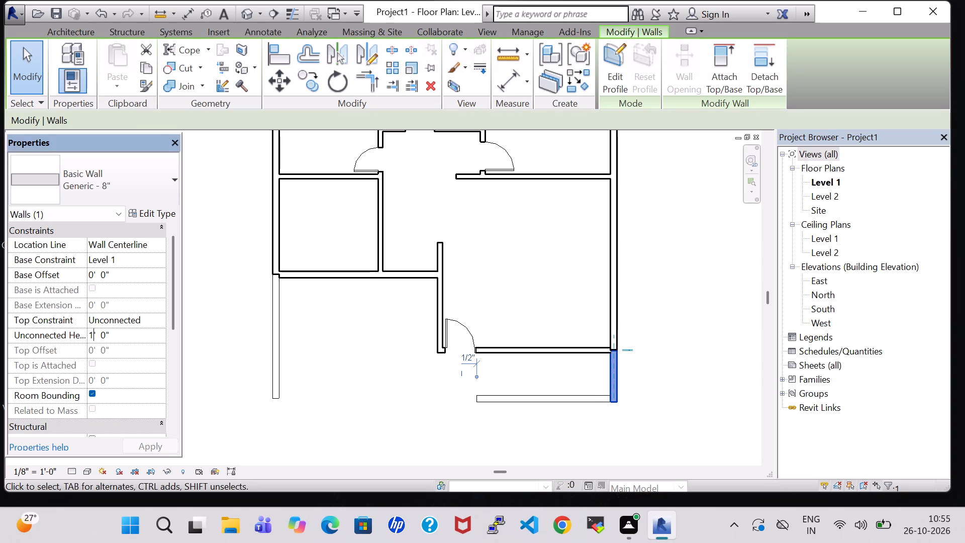
{"action": "key", "text": "BackSpace"}
{"action": "key", "text": "2"}
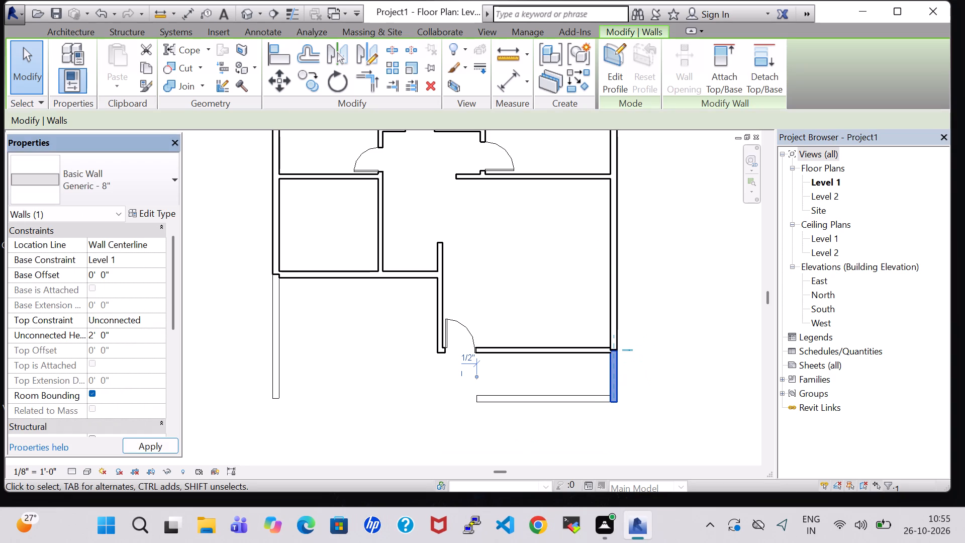
{"action": "left_click", "coordinate": [161, 443]}
{"action": "left_click", "coordinate": [711, 253]}
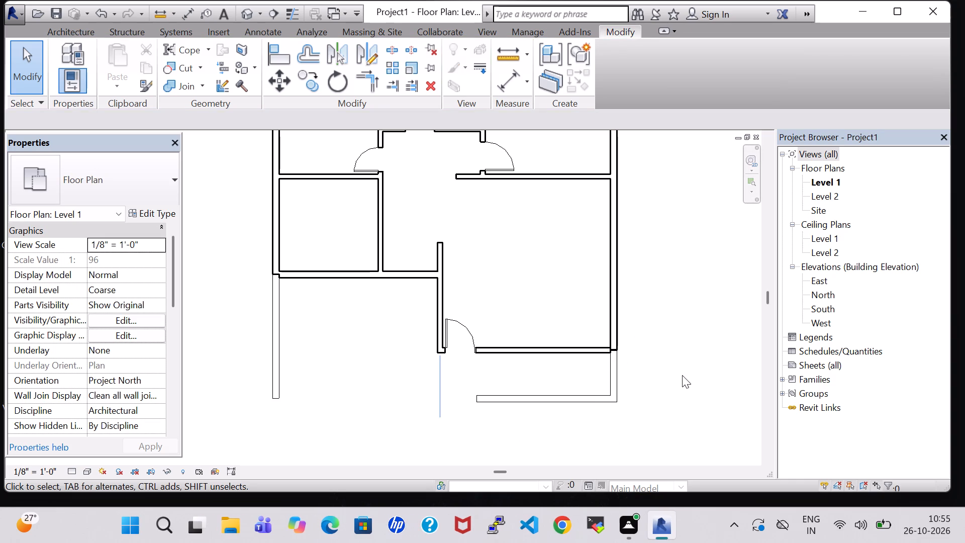
{"action": "left_click", "coordinate": [439, 384]}
{"action": "left_click", "coordinate": [555, 243]}
Nudge the full-height east exterior wall one increment south, unjoining the conflicting elements.
{"action": "scroll", "coordinate": [530, 280], "scroll_direction": "down", "scroll_amount": 1}
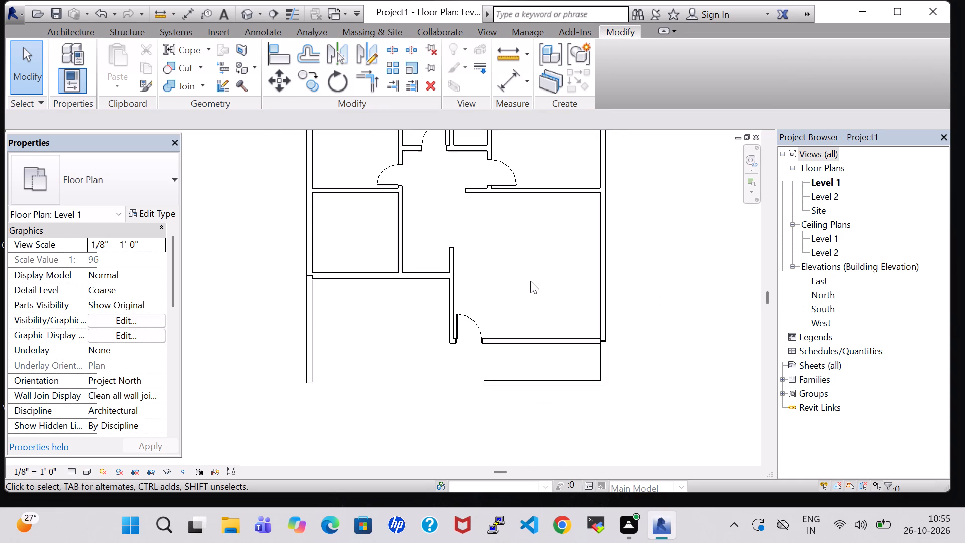
{"action": "scroll", "coordinate": [530, 281], "scroll_direction": "down", "scroll_amount": 2}
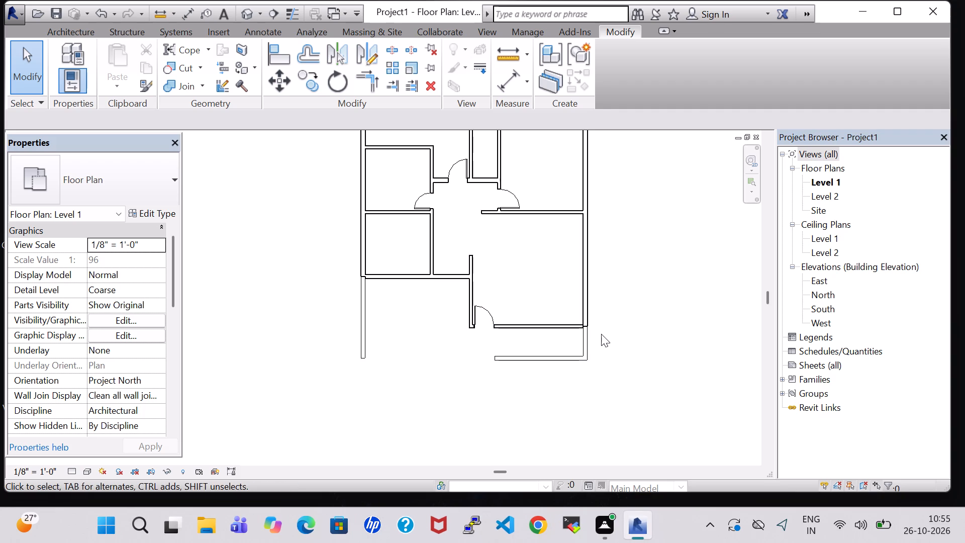
{"action": "scroll", "coordinate": [601, 334], "scroll_direction": "up", "scroll_amount": 4}
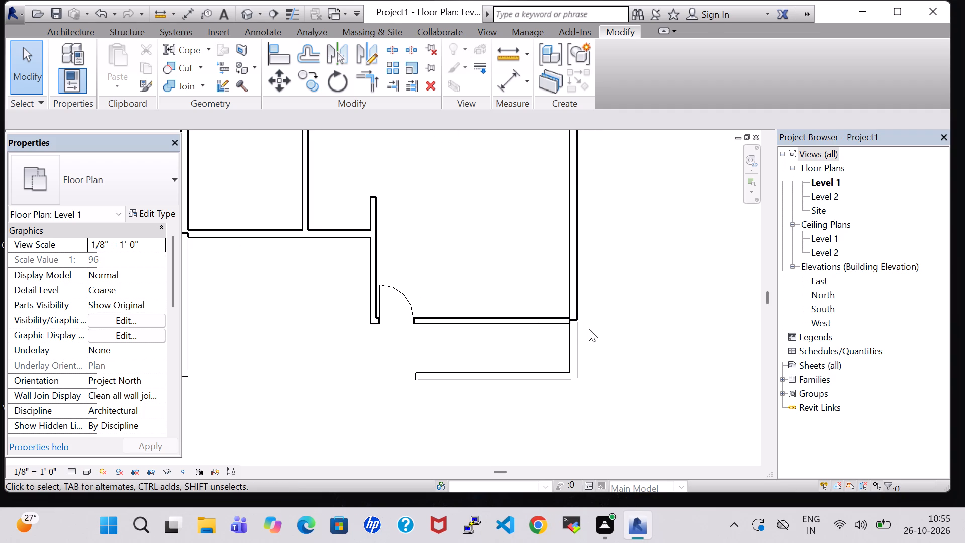
{"action": "left_click", "coordinate": [575, 308]}
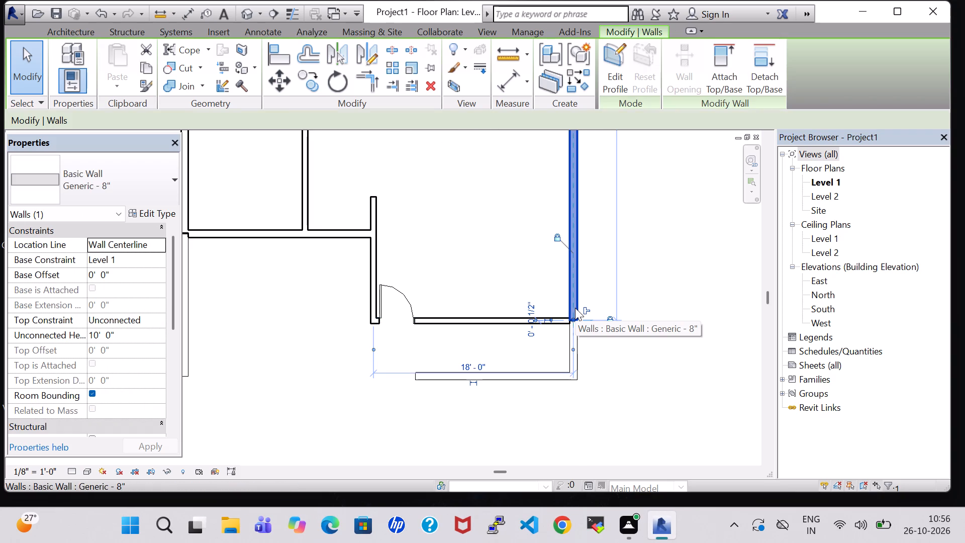
{"action": "key", "text": "Down"}
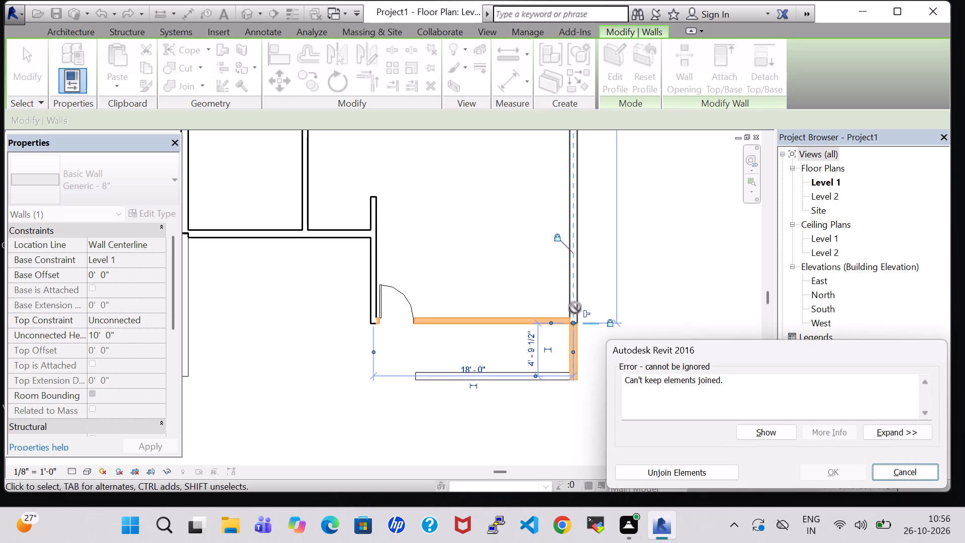
{"action": "left_click", "coordinate": [681, 473]}
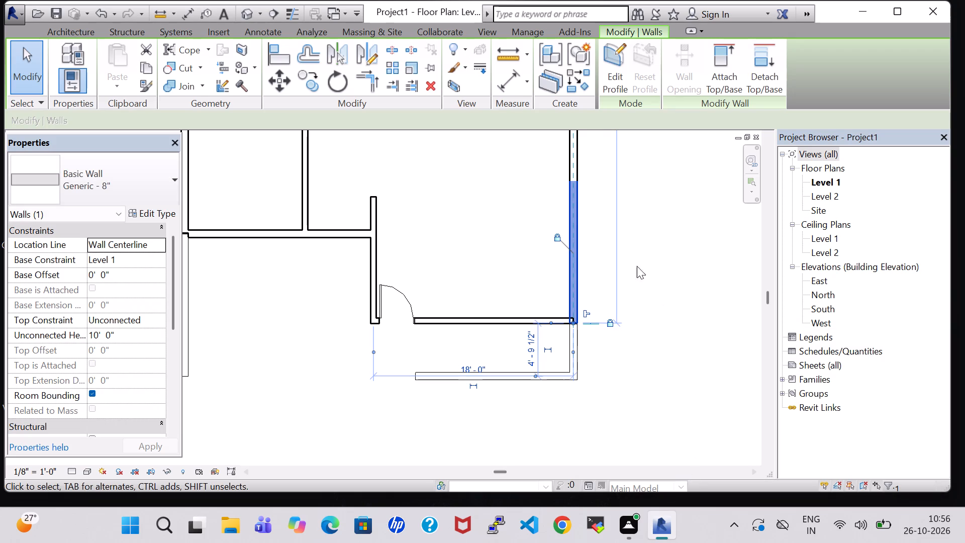
Nudge the INNER 6" wall containing the entry door one increment east.
{"action": "left_click", "coordinate": [490, 315]}
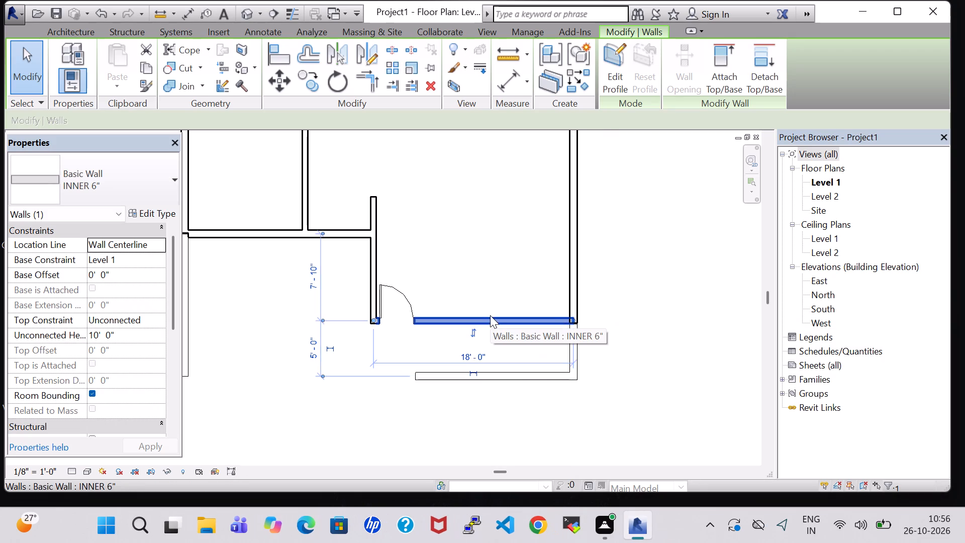
{"action": "key", "text": "Right"}
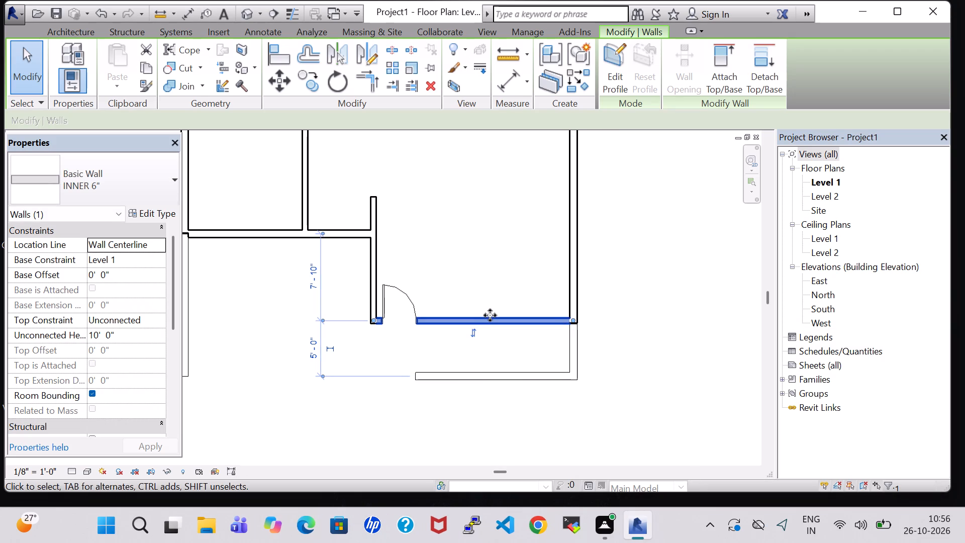
{"action": "left_click", "coordinate": [523, 281]}
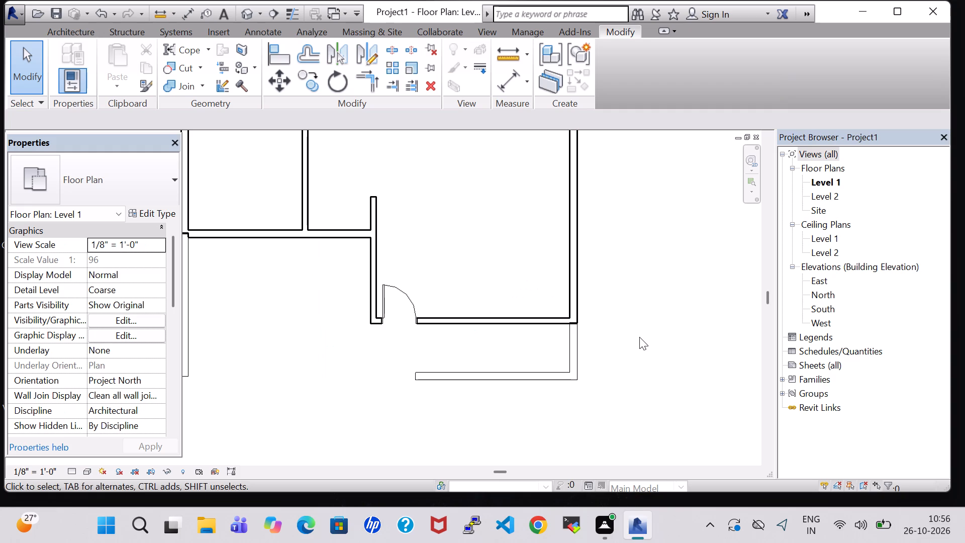
Nudge the low south wall westward, extending it to 18'-2 1/2" long so its free end lines up with the partition beside the entry door.
{"action": "scroll", "coordinate": [639, 337], "scroll_direction": "down", "scroll_amount": 1}
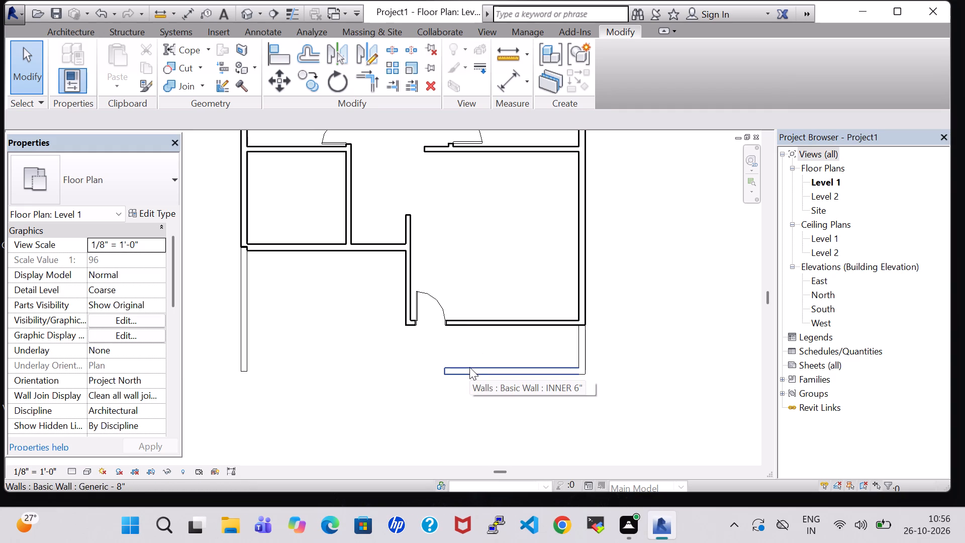
{"action": "left_click", "coordinate": [443, 371]}
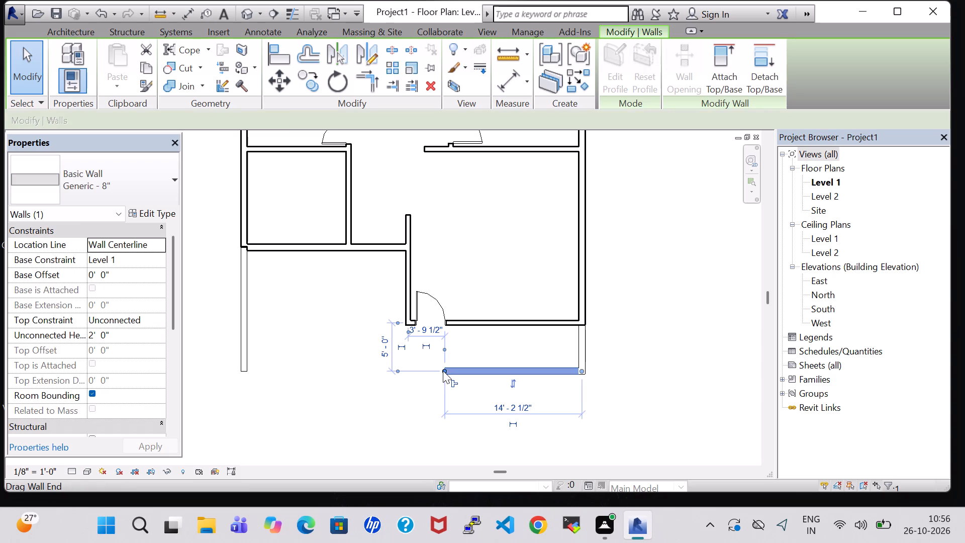
{"action": "key", "text": "Left"}
{"action": "key", "text": "Left"}
{"action": "key", "text": "Left"}
{"action": "key", "text": "Left"}
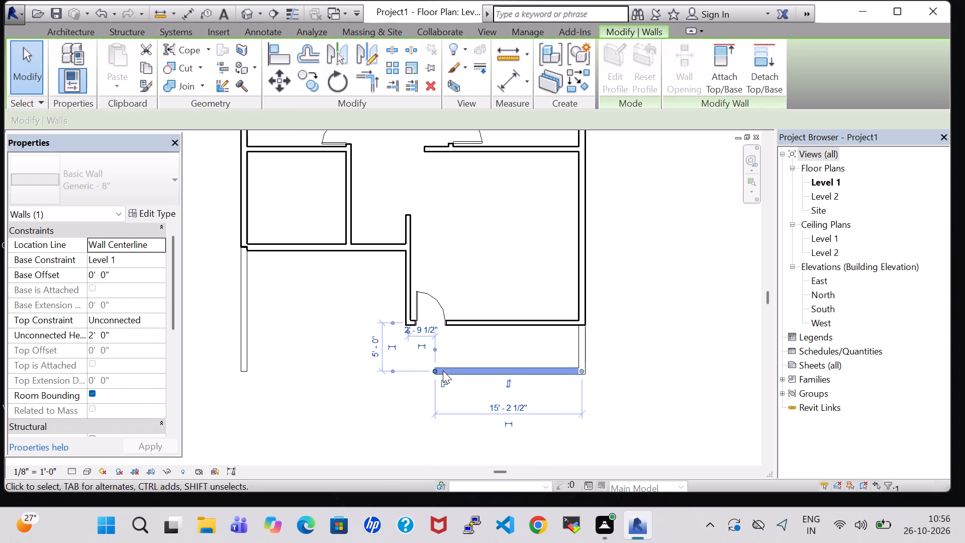
{"action": "key", "text": "Left"}
{"action": "key", "text": "Left"}
{"action": "key", "text": "Left"}
{"action": "key", "text": "Left"}
{"action": "key", "text": "Left"}
{"action": "key", "text": "Left"}
{"action": "key", "text": "Left"}
{"action": "key", "text": "Left"}
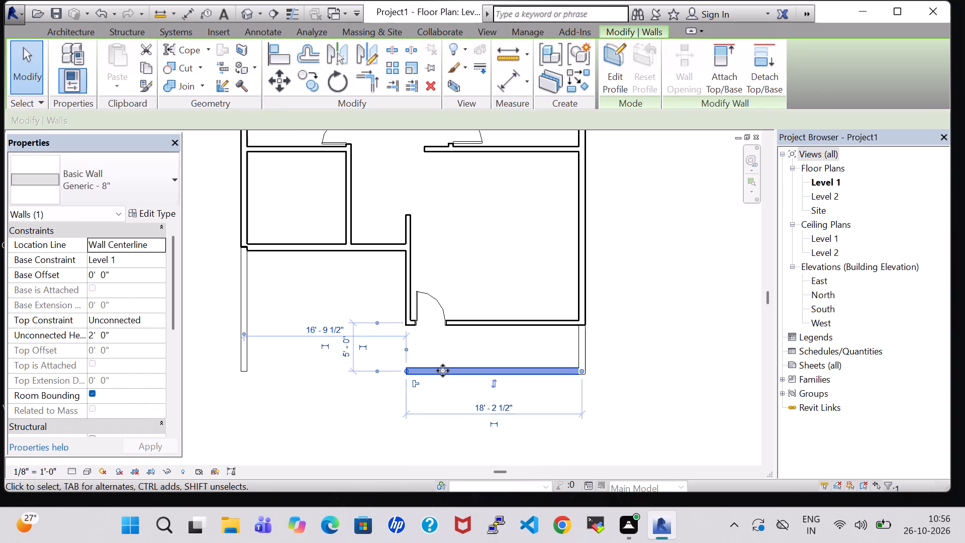
Split the INNER 6" partition east of the southwest room twice and delete the middle segment, leaving stubs about 2'-4" north and 1'-6" south.
{"action": "left_click", "coordinate": [644, 338]}
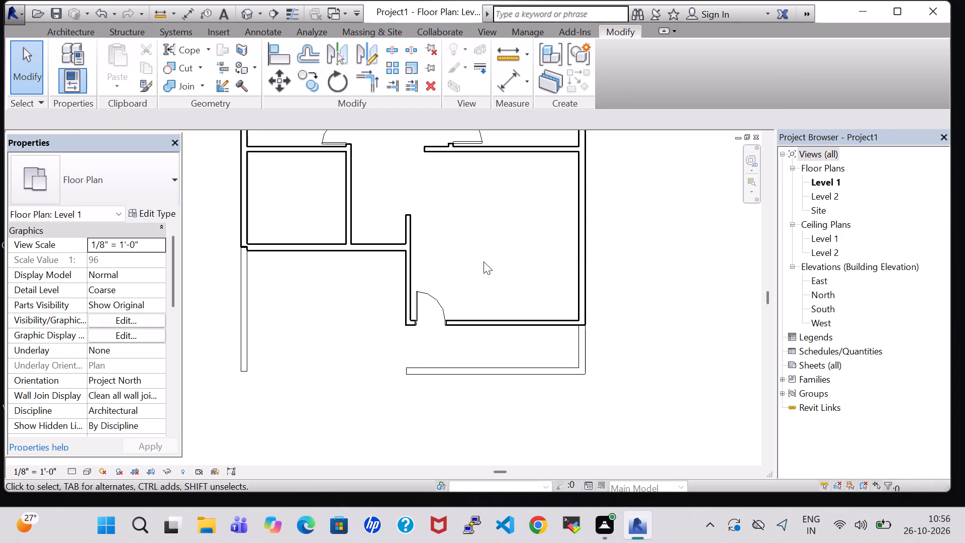
{"action": "scroll", "coordinate": [442, 213], "scroll_direction": "up", "scroll_amount": 1}
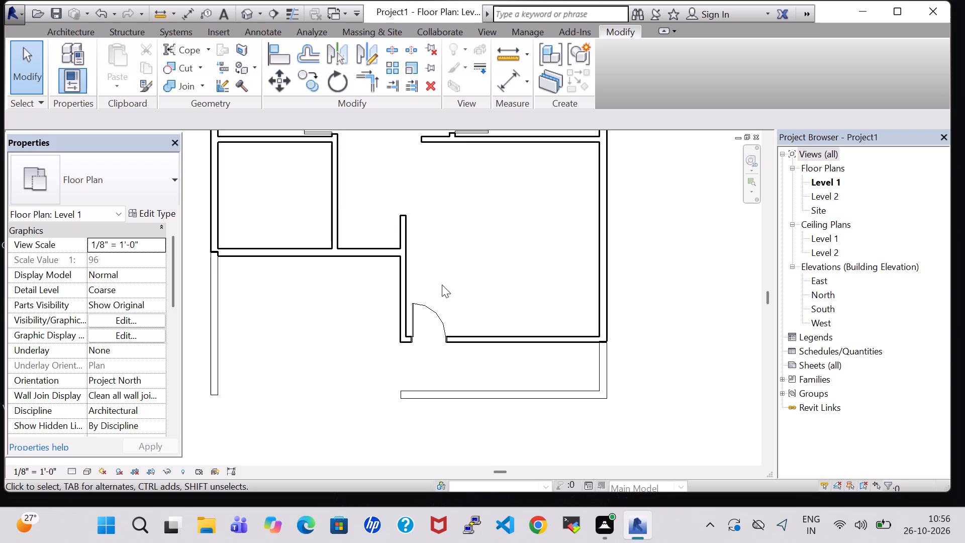
{"action": "scroll", "coordinate": [442, 293], "scroll_direction": "down", "scroll_amount": 3}
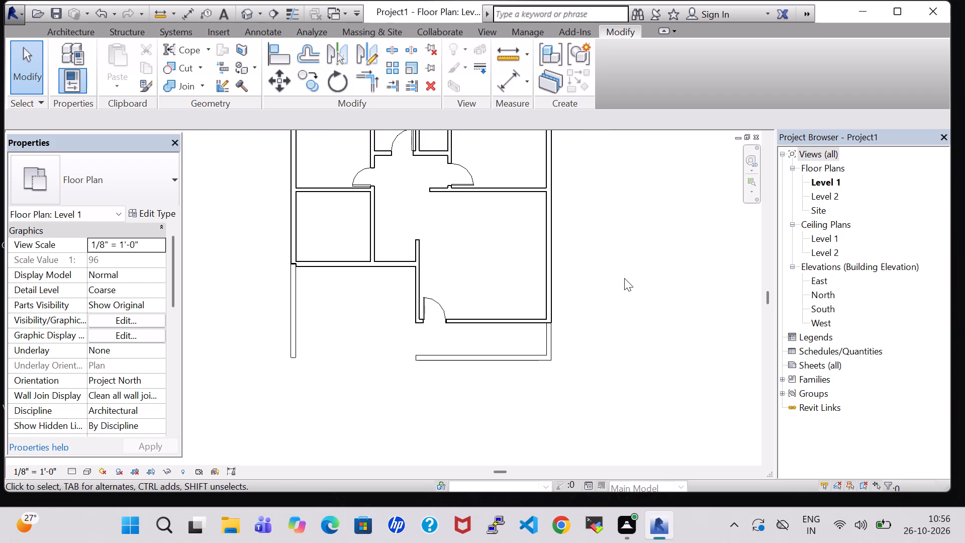
{"action": "left_click", "coordinate": [765, 137]}
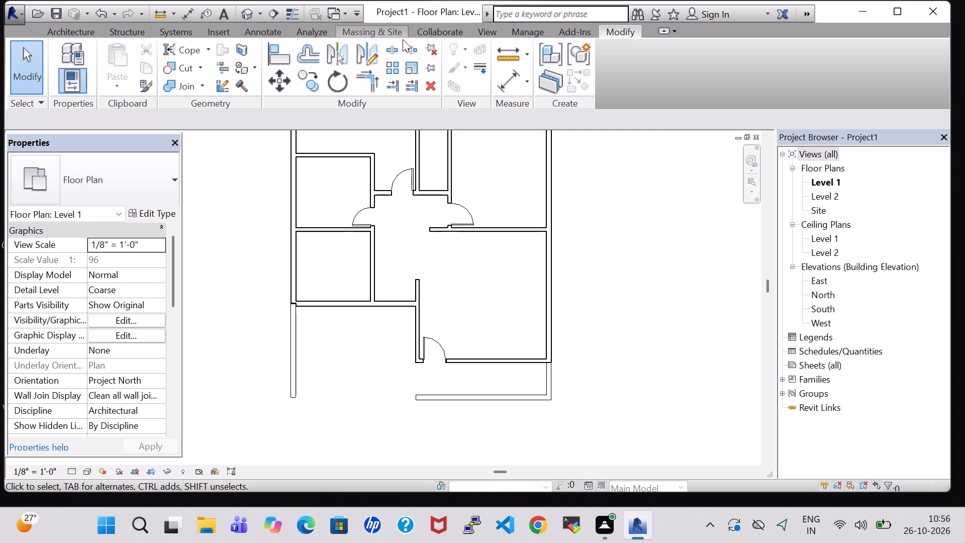
{"action": "left_click", "coordinate": [388, 45]}
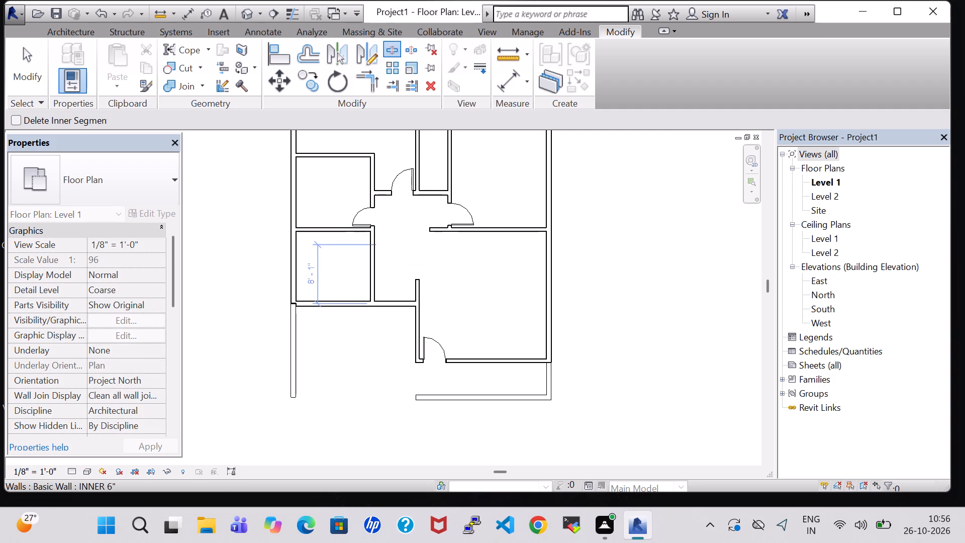
{"action": "left_click", "coordinate": [374, 246]}
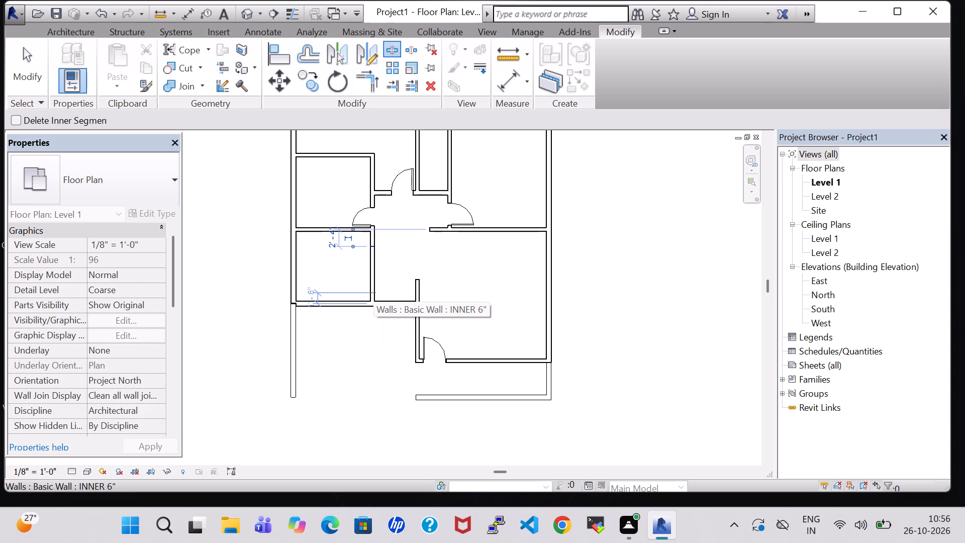
{"action": "left_click", "coordinate": [373, 293]}
{"action": "key", "text": "Escape"}
{"action": "key", "text": "Escape"}
{"action": "left_click", "coordinate": [371, 267]}
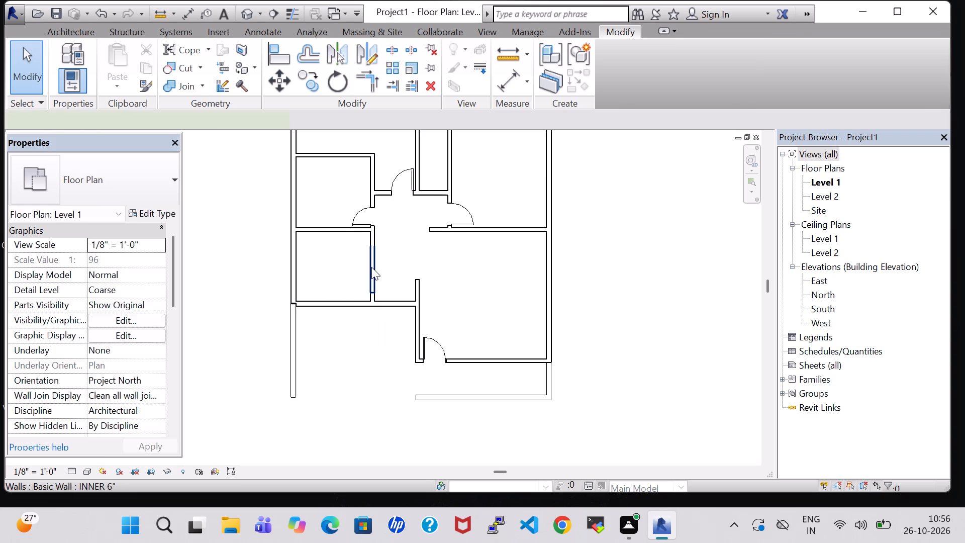
{"action": "key", "text": "Delete"}
{"action": "left_click", "coordinate": [670, 290]}
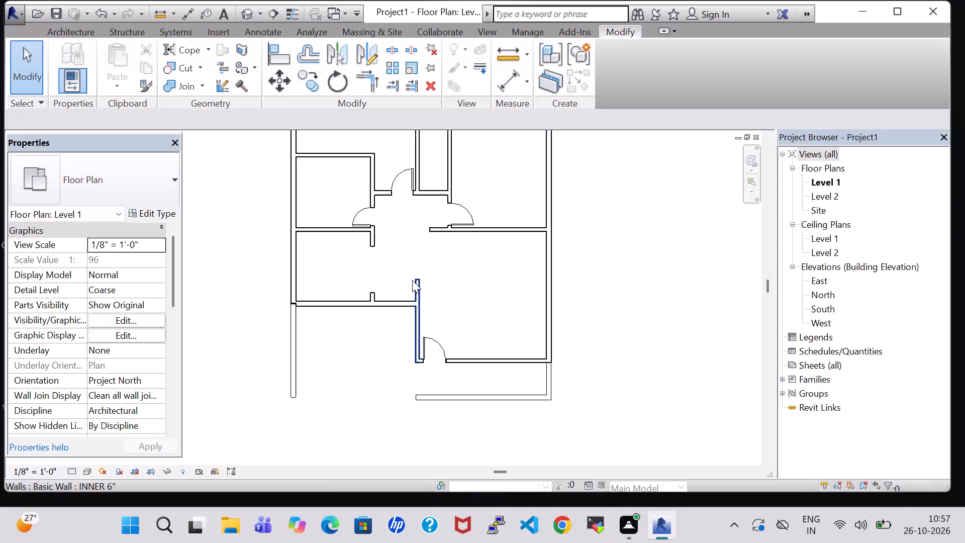
Nudge the free north end of the INNER 6" wall beside the entry door three increments south, shortening the wall to 9'-11".
{"action": "left_click", "coordinate": [412, 280]}
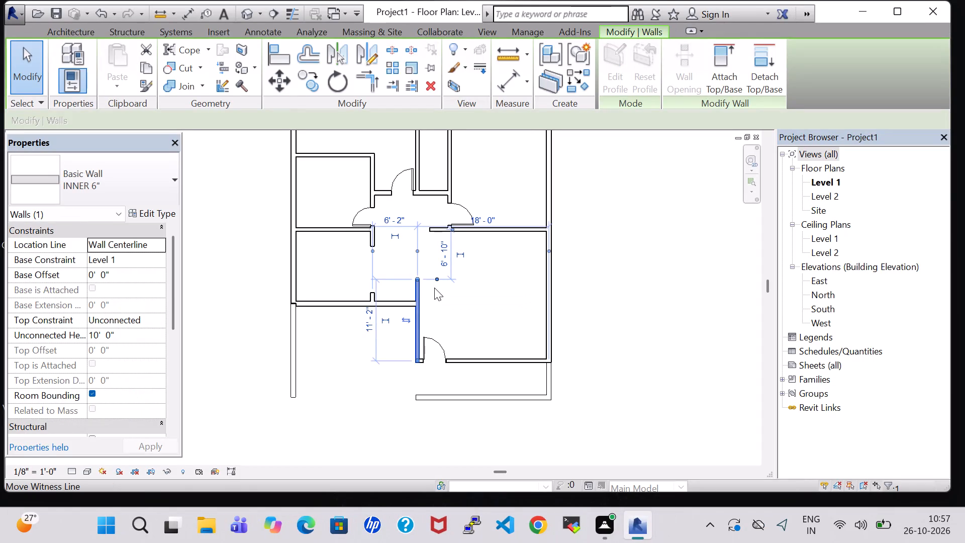
{"action": "key", "text": "Down"}
{"action": "key", "text": "Down"}
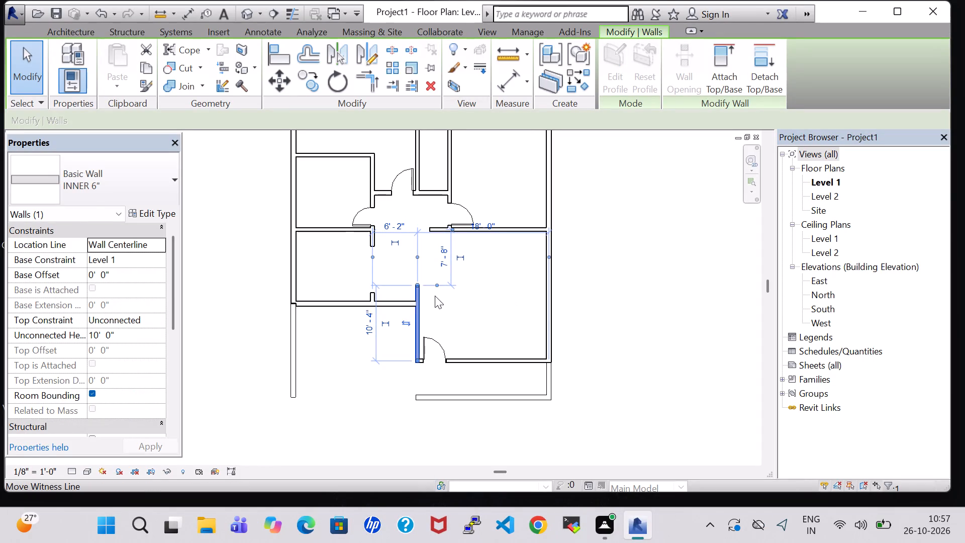
{"action": "key", "text": "Down"}
{"action": "left_click", "coordinate": [460, 302]}
Nudge the short INNER 6" stub south of the new opening by a net one increment north.
{"action": "left_click", "coordinate": [368, 296]}
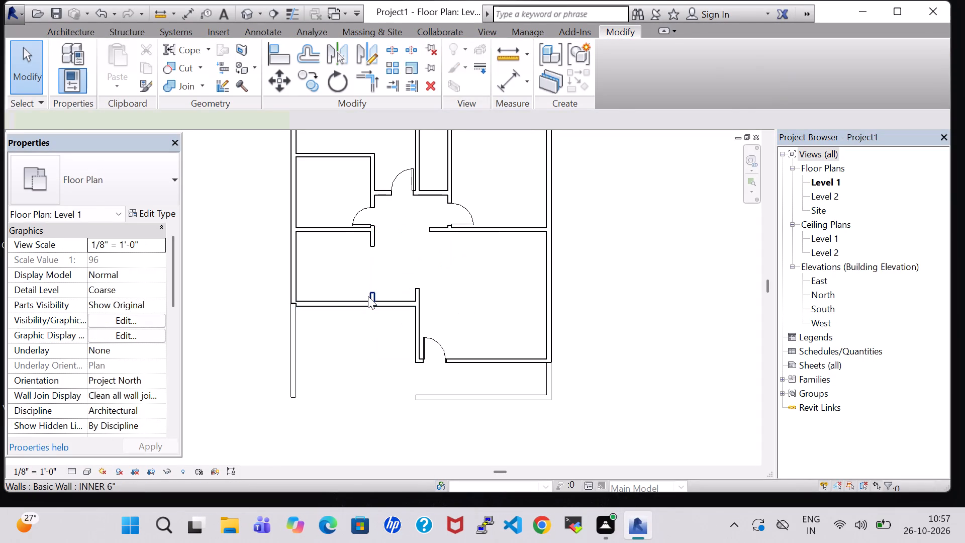
{"action": "key", "text": "Down"}
{"action": "key", "text": "Up"}
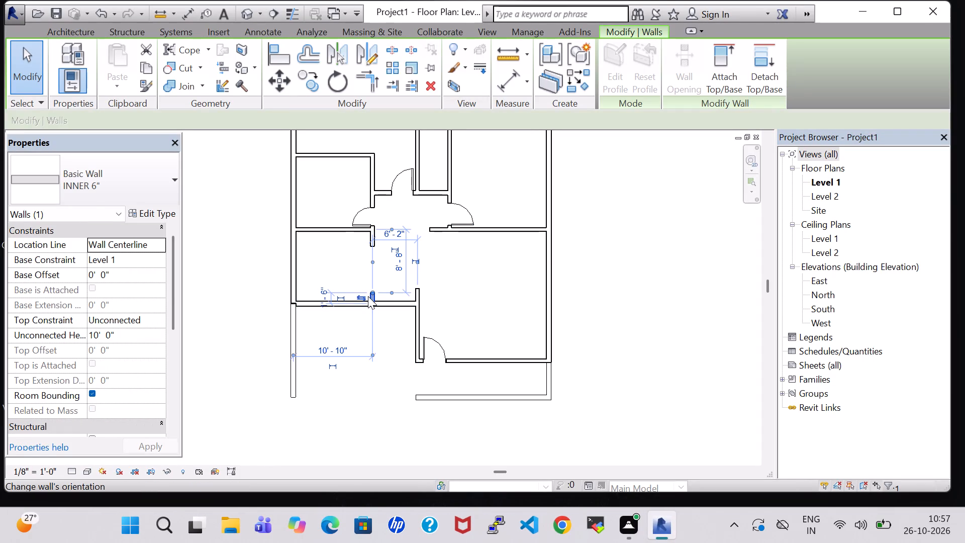
{"action": "key", "text": "Up"}
{"action": "left_click", "coordinate": [466, 299]}
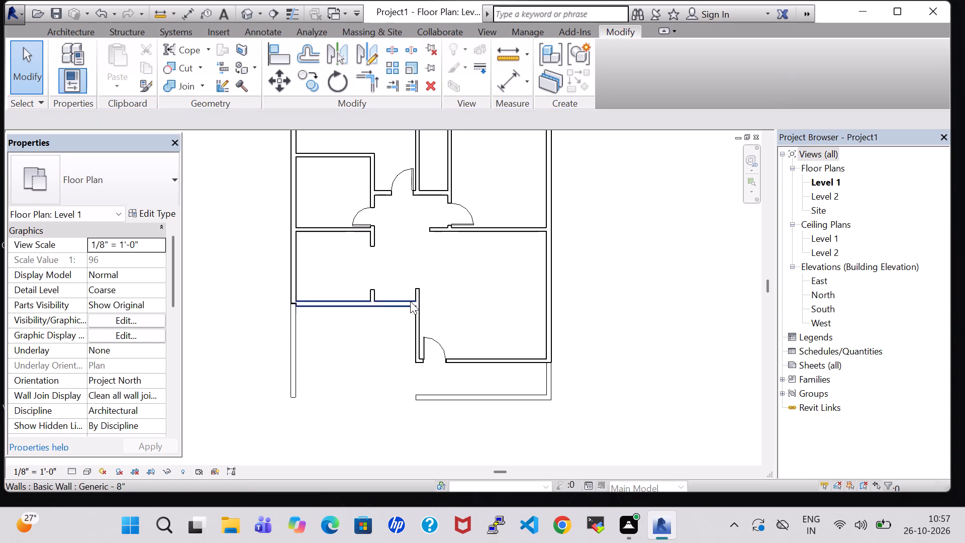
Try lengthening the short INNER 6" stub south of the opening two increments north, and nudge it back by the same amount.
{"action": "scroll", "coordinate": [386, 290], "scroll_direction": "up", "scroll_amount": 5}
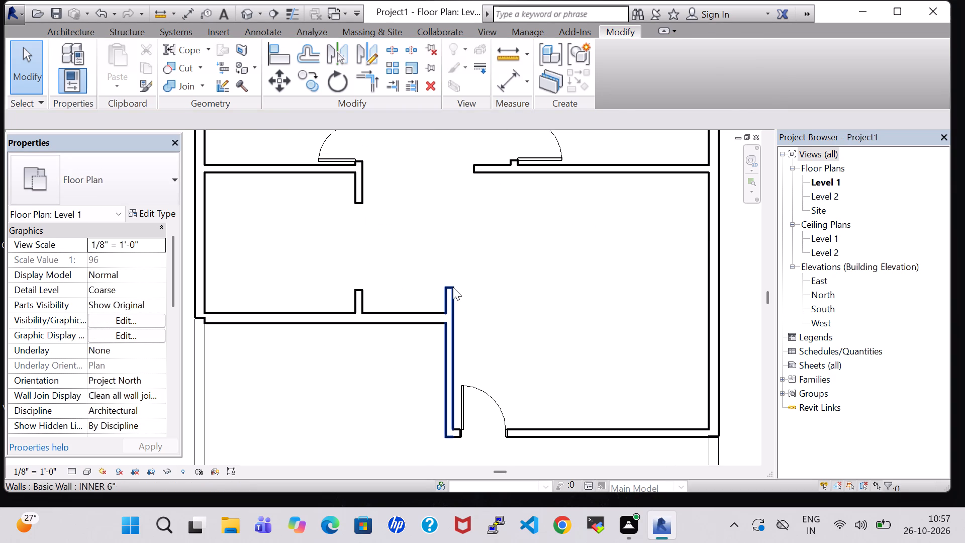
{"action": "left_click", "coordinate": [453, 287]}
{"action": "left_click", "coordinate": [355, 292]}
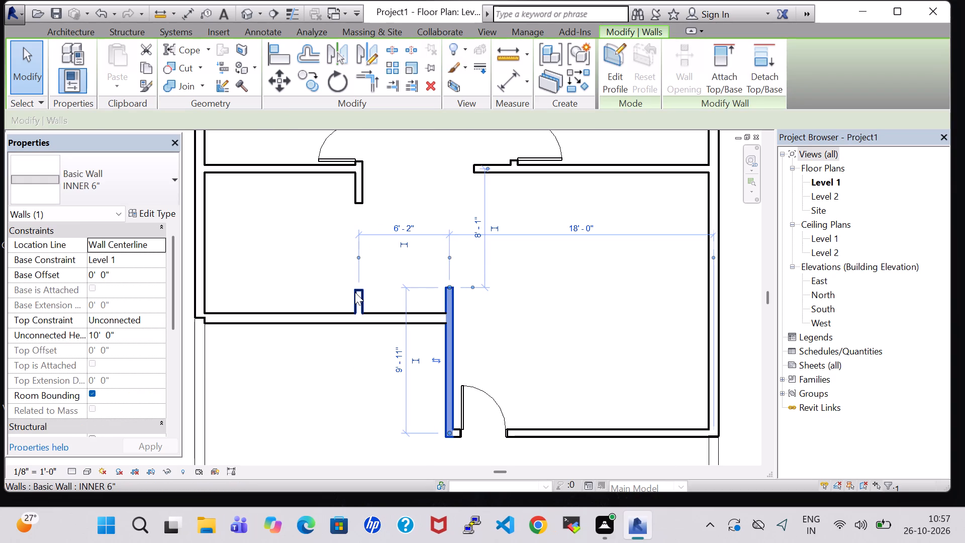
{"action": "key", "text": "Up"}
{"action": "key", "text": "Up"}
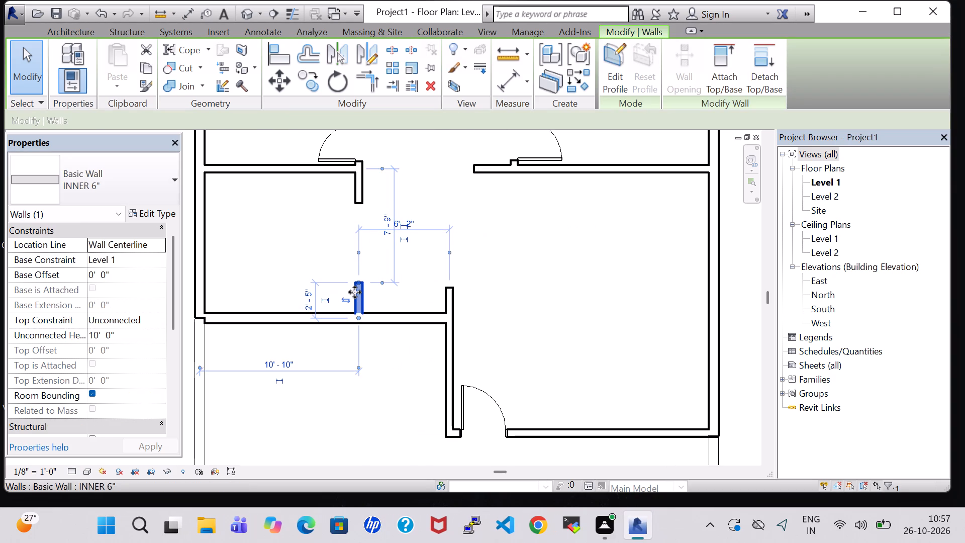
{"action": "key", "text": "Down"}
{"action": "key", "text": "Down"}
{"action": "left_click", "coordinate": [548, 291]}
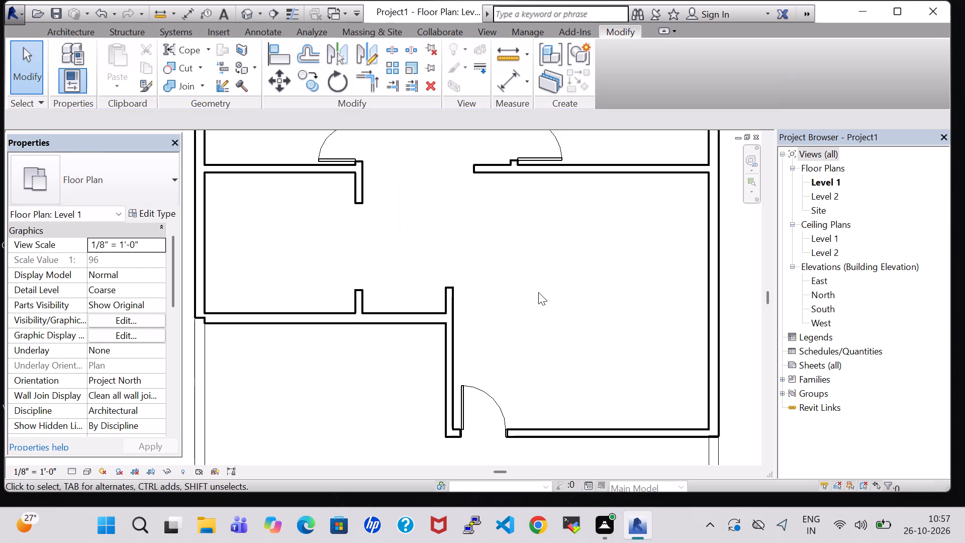
Place a 3'-wide U-shaped winder stair opening west in the southeast room, about 0'-10" from the north partition and 3'-2" from the east wall.
{"action": "scroll", "coordinate": [361, 242], "scroll_direction": "down", "scroll_amount": 1}
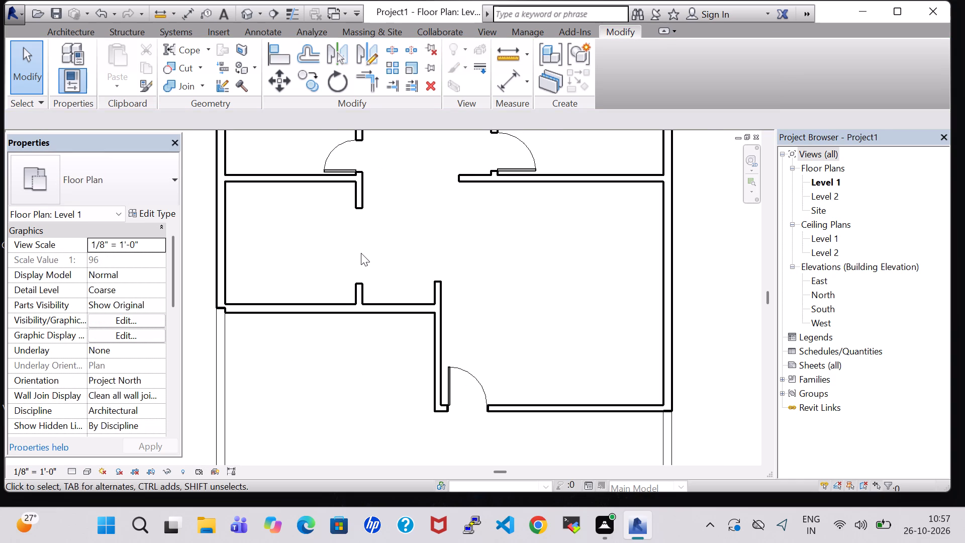
{"action": "scroll", "coordinate": [396, 274], "scroll_direction": "down", "scroll_amount": 3}
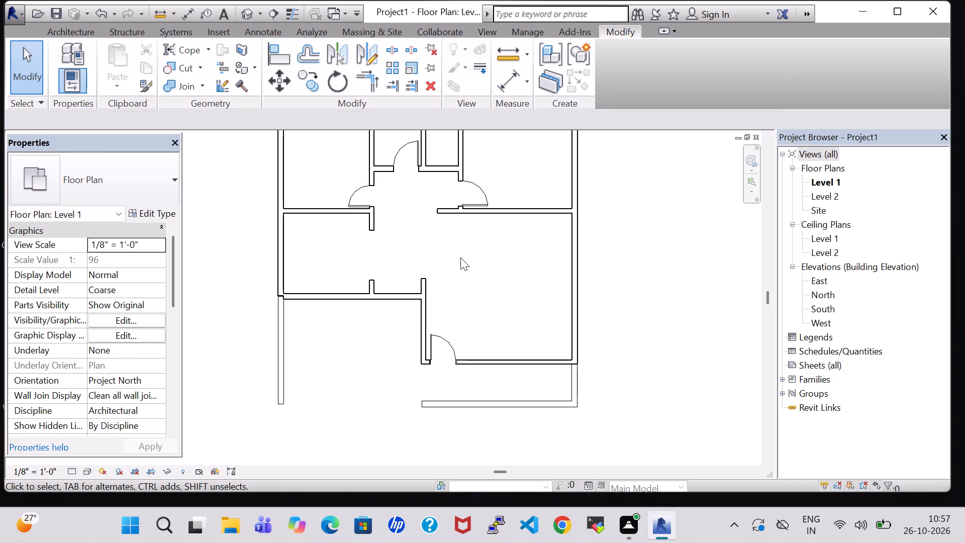
{"action": "left_click", "coordinate": [66, 31]}
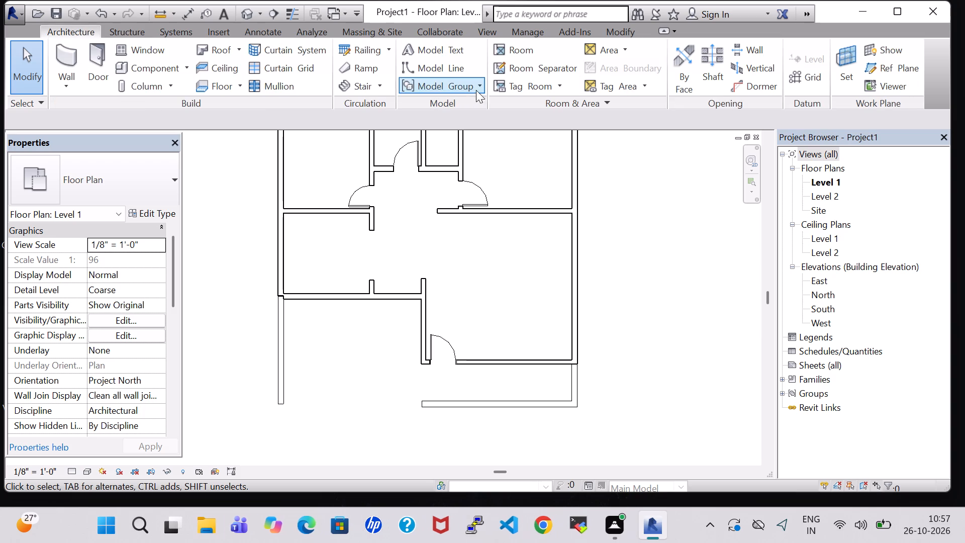
{"action": "left_click", "coordinate": [354, 80]}
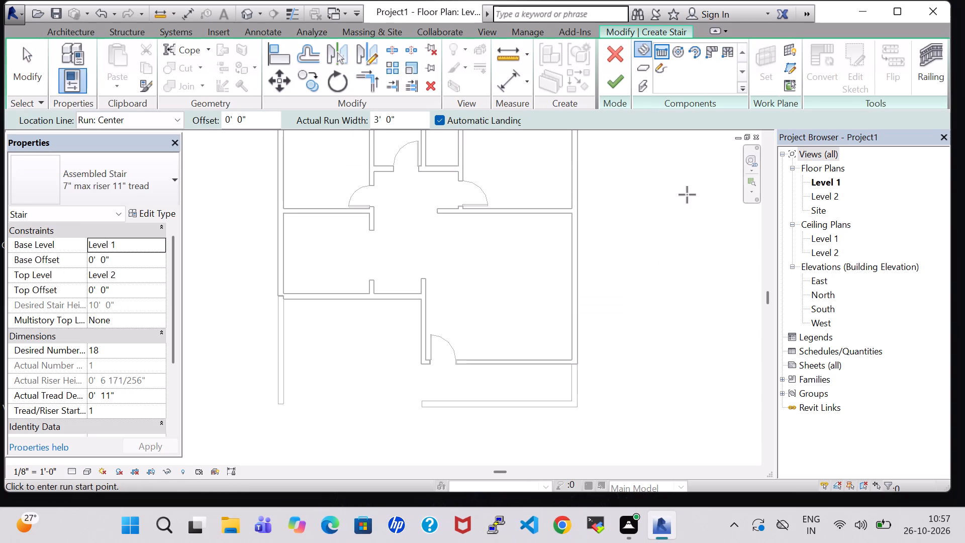
{"action": "left_click", "coordinate": [733, 46]}
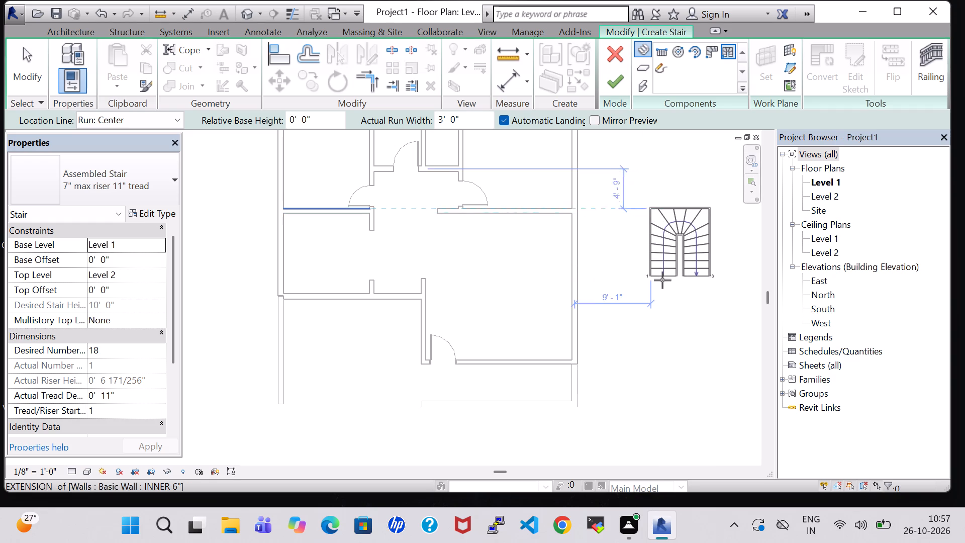
{"action": "key", "text": "space"}
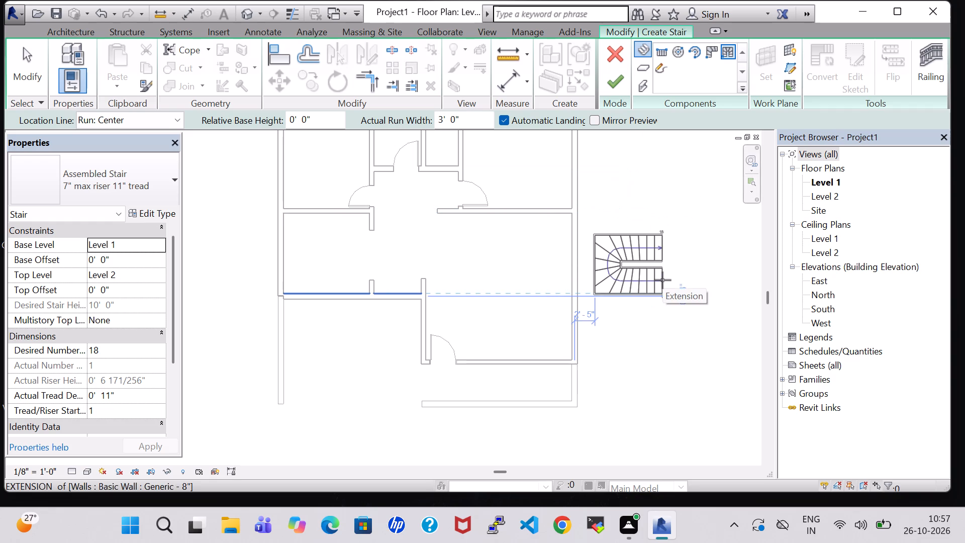
{"action": "key", "text": "space"}
{"action": "key", "text": "space"}
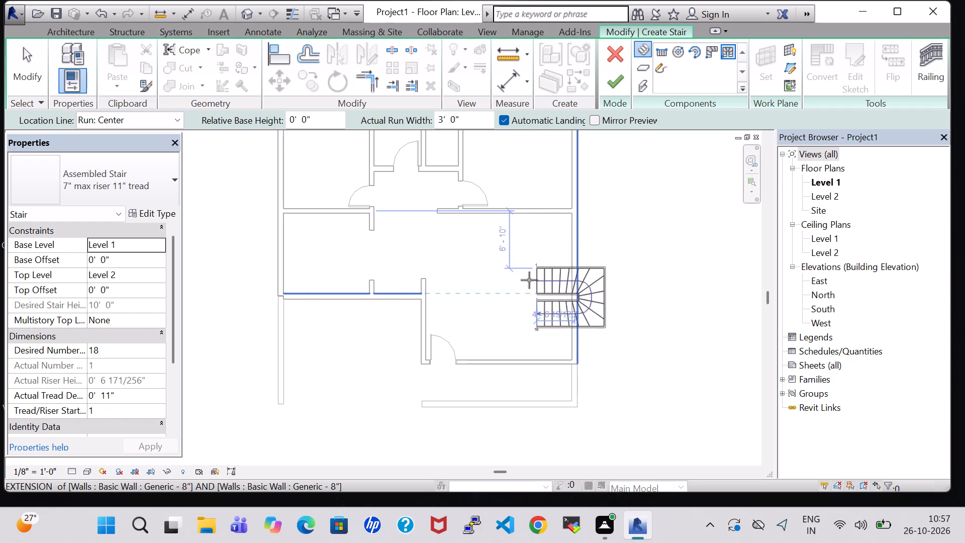
{"action": "scroll", "coordinate": [493, 234], "scroll_direction": "up", "scroll_amount": 5}
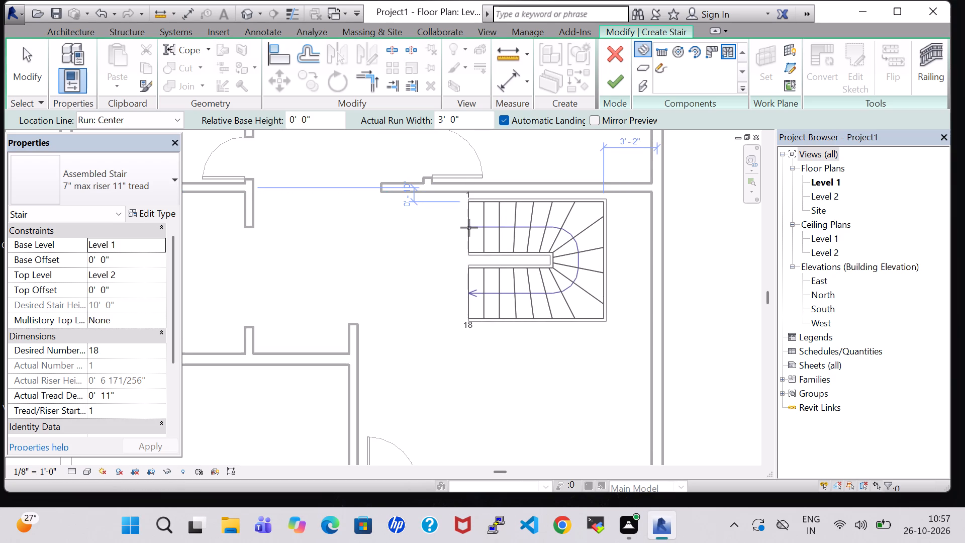
{"action": "left_click", "coordinate": [469, 228]}
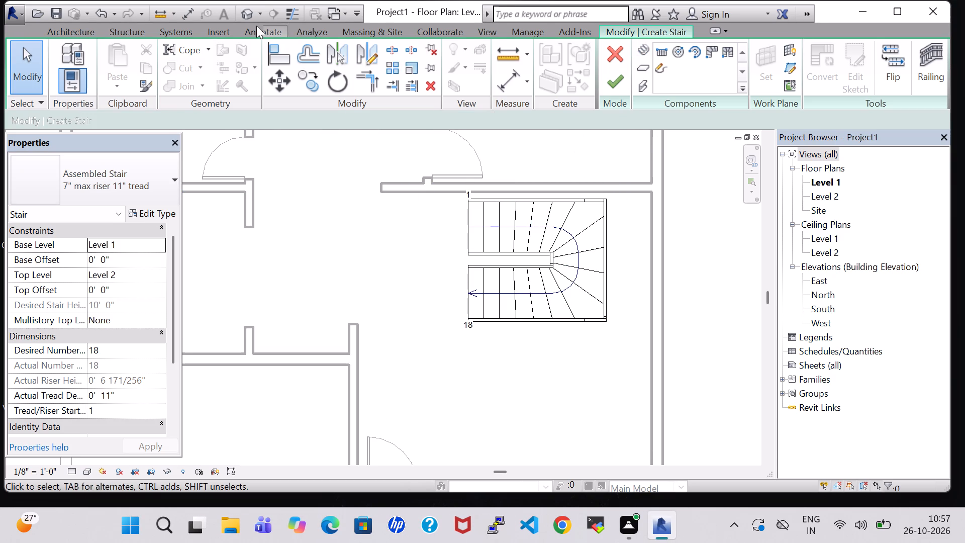
Open the 3D view, set its visual style to Realistic, and inspect the stair from the south front.
{"action": "left_click", "coordinate": [247, 18]}
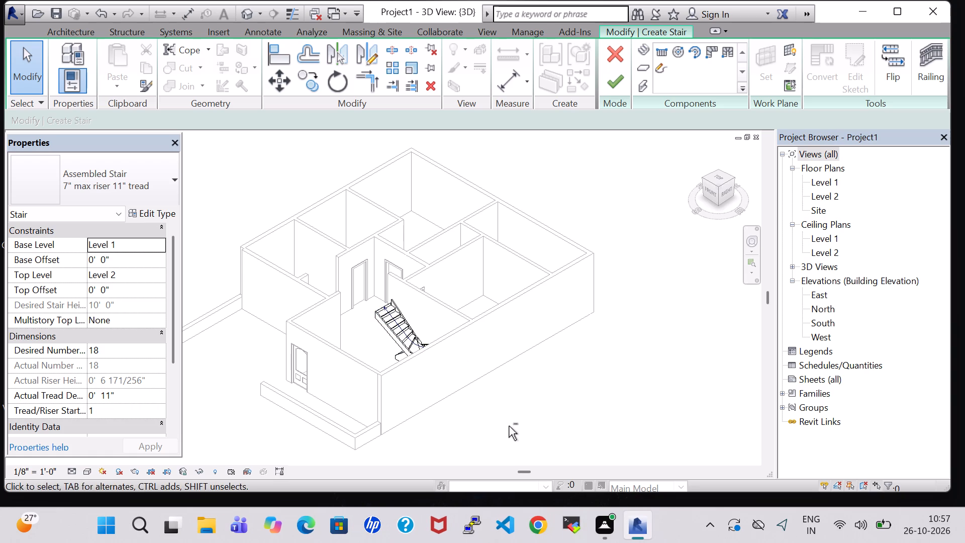
{"action": "scroll", "coordinate": [315, 433], "scroll_direction": "up", "scroll_amount": 1}
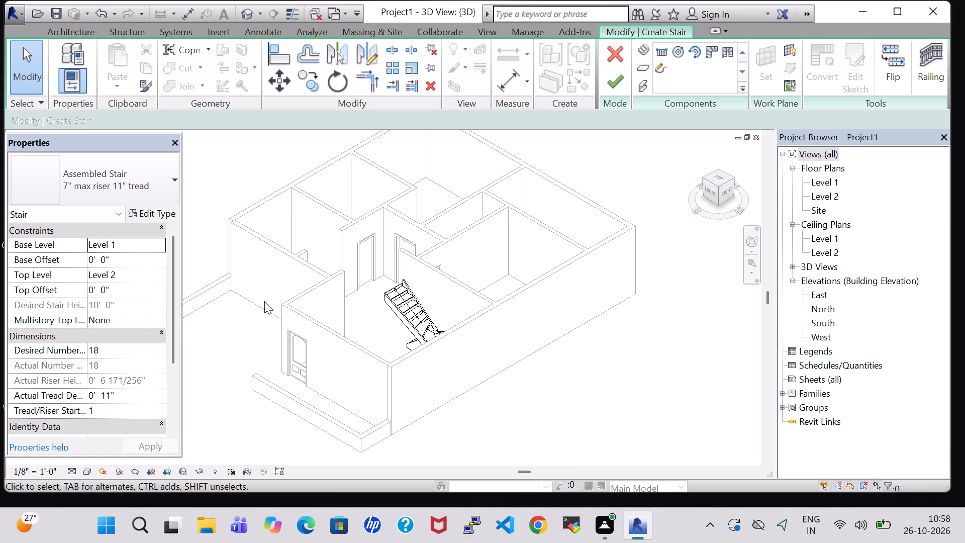
{"action": "left_click", "coordinate": [88, 469]}
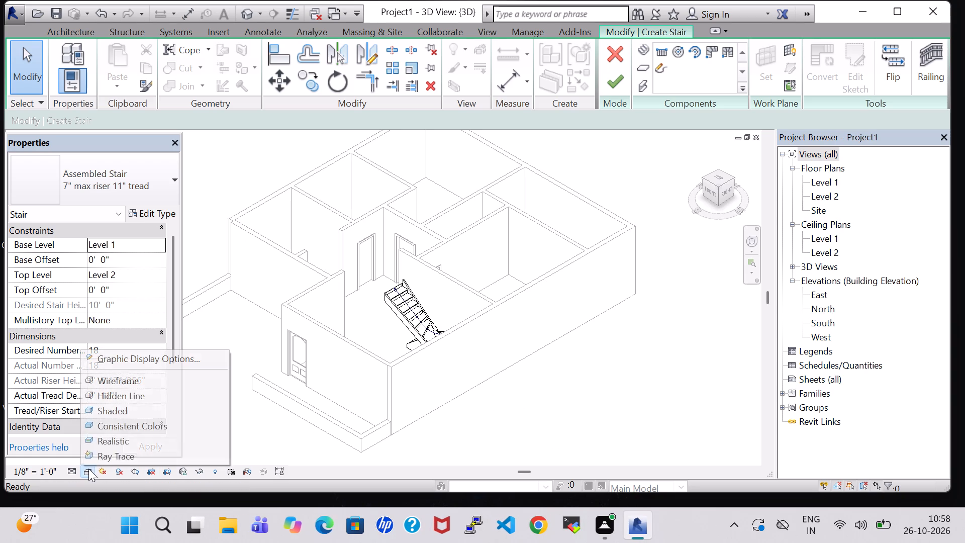
{"action": "left_click", "coordinate": [146, 434]}
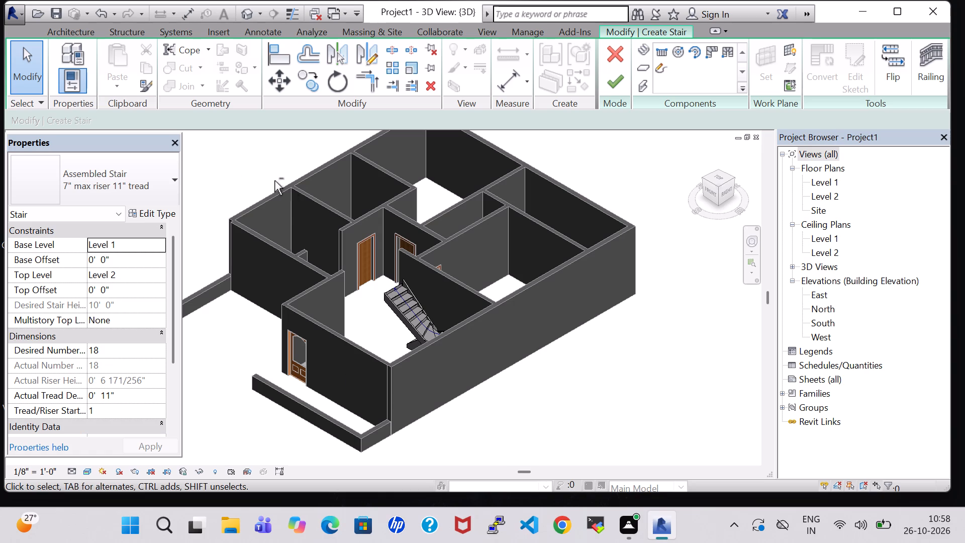
{"action": "middle_click_drag", "start_coordinate": [316, 313], "coordinate": [427, 326], "text": "shift"}
{"action": "middle_click", "coordinate": [427, 326], "text": "shift"}
{"action": "scroll", "coordinate": [427, 326], "scroll_direction": "up", "scroll_amount": 1, "text": "shift"}
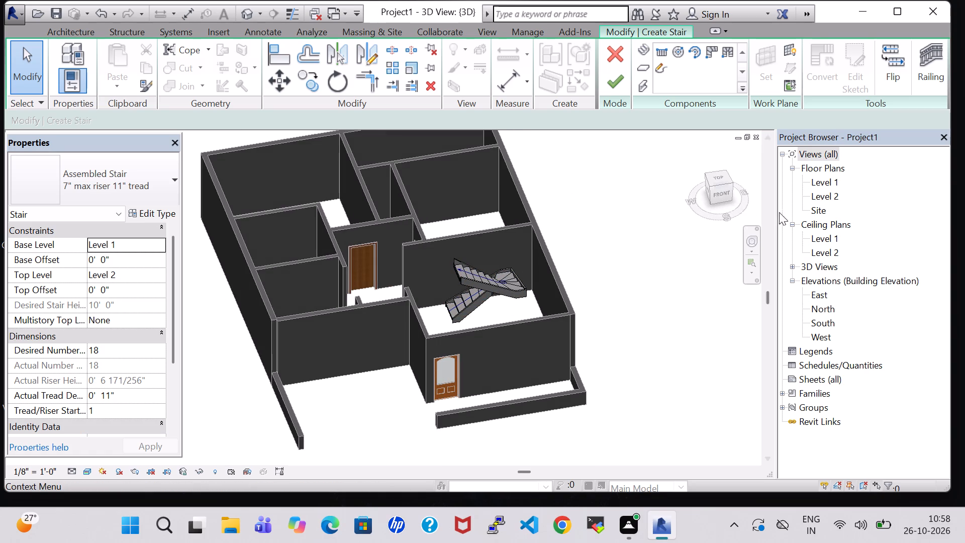
Return to the Level 1 floor plan and finish the stair, dismissing the railing warning.
{"action": "double_click", "coordinate": [822, 179]}
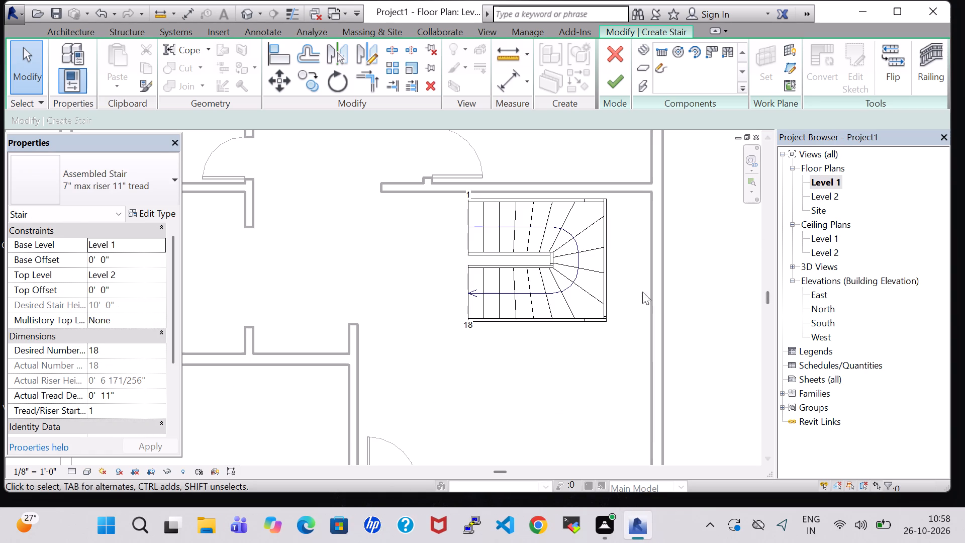
{"action": "left_click", "coordinate": [616, 77]}
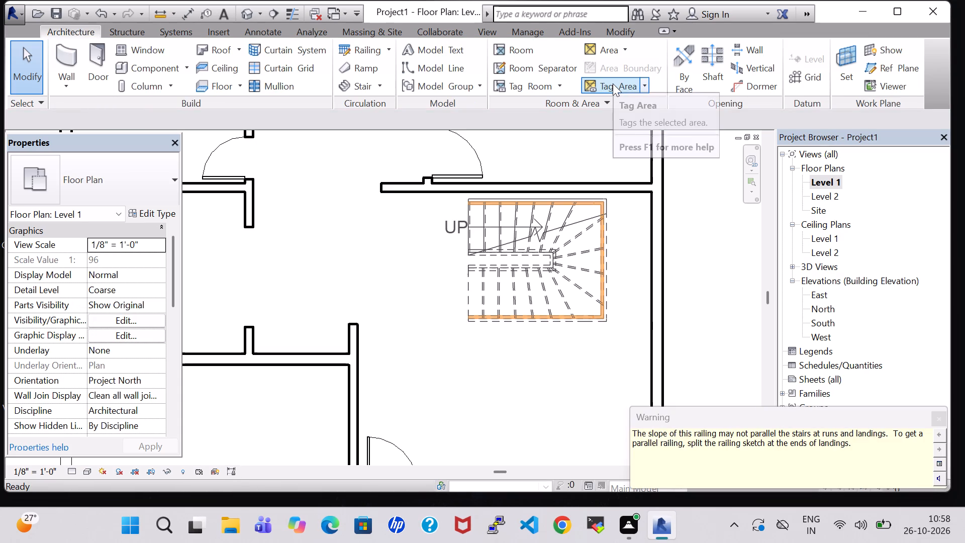
{"action": "left_click", "coordinate": [934, 416]}
Nudge the U-shaped stair a net one increment north, toward the partition above it.
{"action": "left_click", "coordinate": [604, 200]}
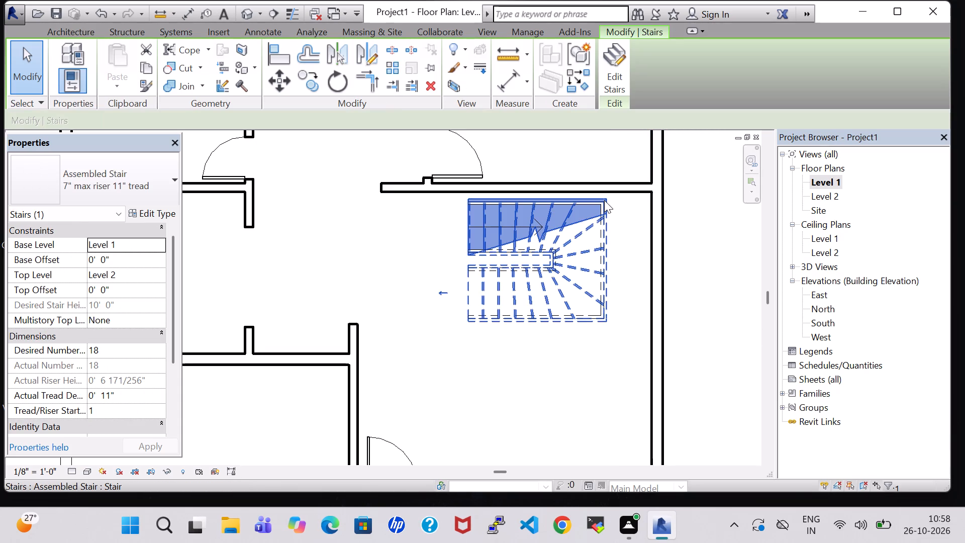
{"action": "key", "text": "Up"}
{"action": "key", "text": "Up"}
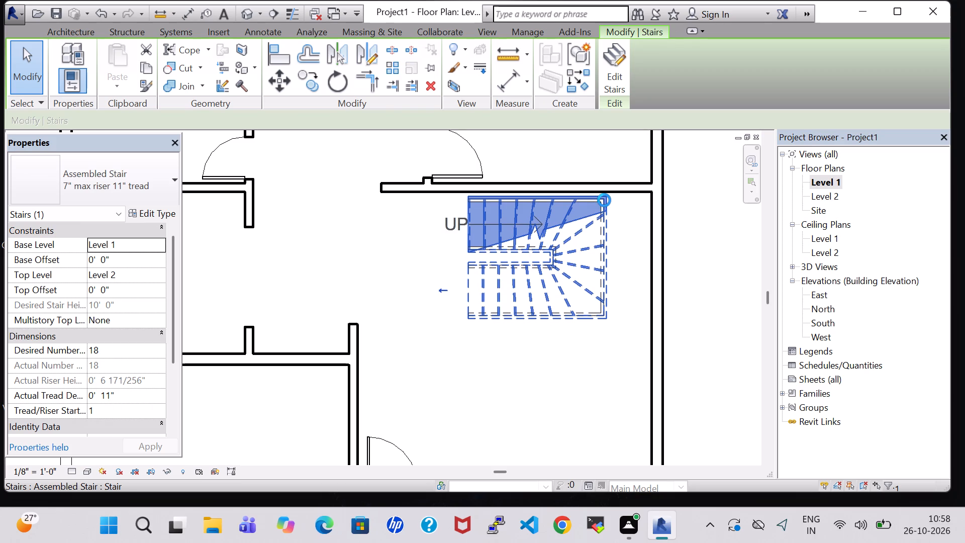
{"action": "key", "text": "Down"}
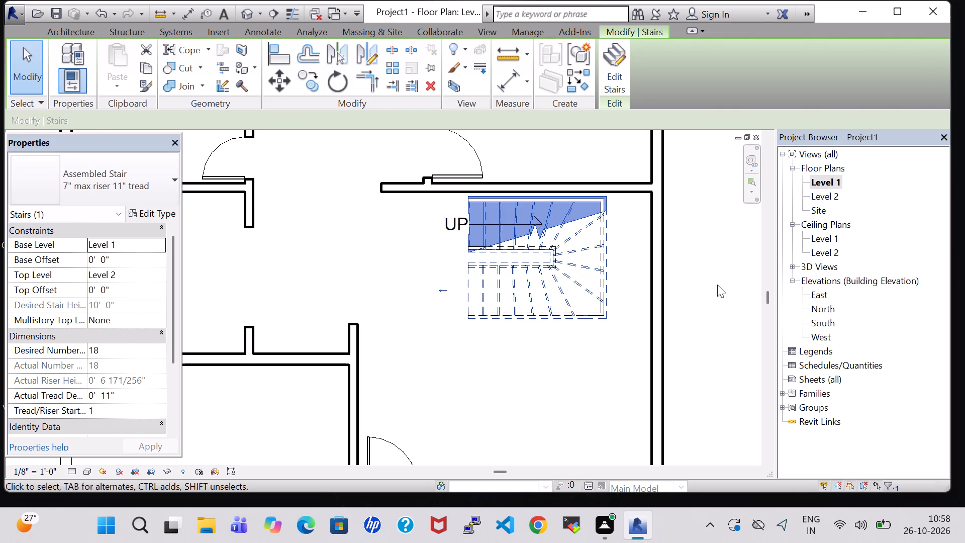
{"action": "left_click", "coordinate": [717, 285]}
Draw an 11'-3" Generic - 8" wall along the stair's south side, running west from the east exterior wall.
{"action": "left_click", "coordinate": [56, 42]}
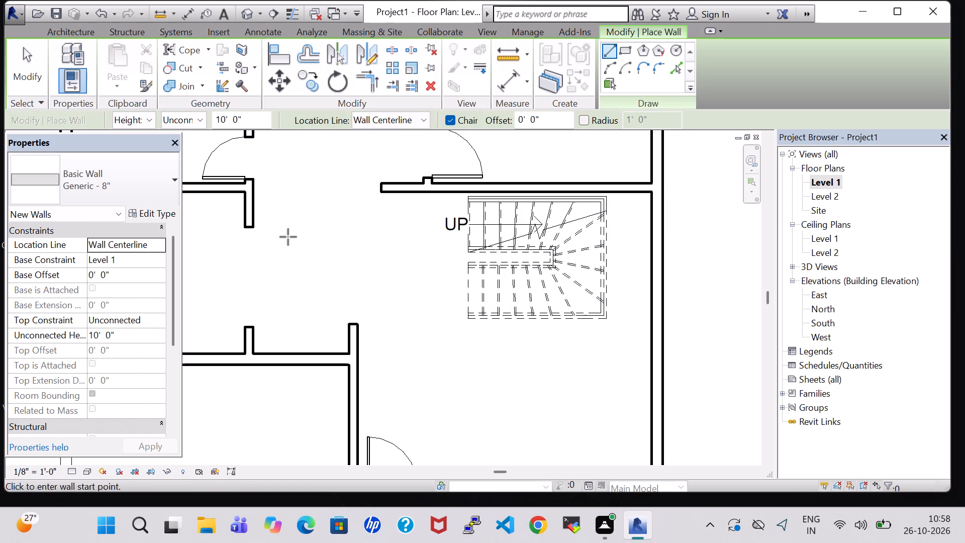
{"action": "left_click", "coordinate": [658, 325]}
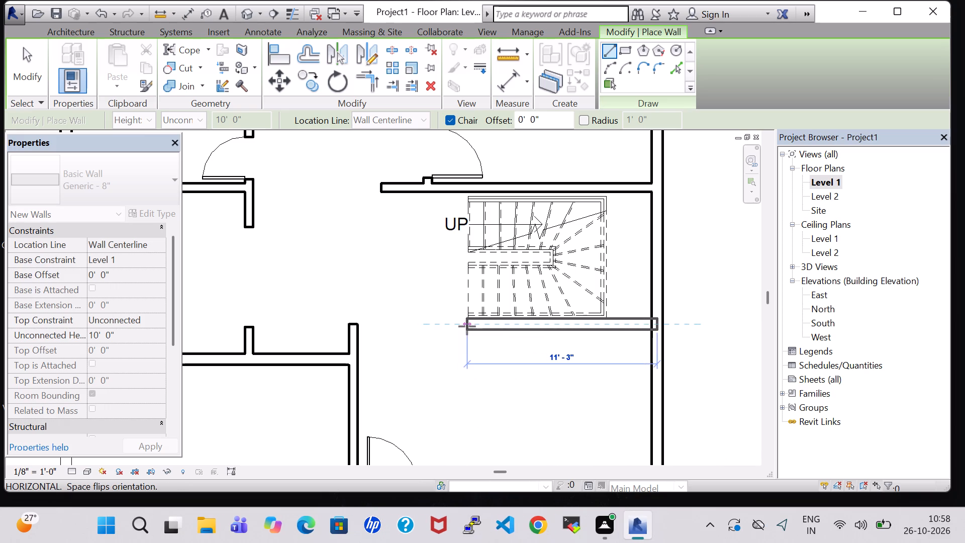
{"action": "left_click", "coordinate": [467, 326]}
{"action": "key", "text": "Escape"}
{"action": "key", "text": "Escape"}
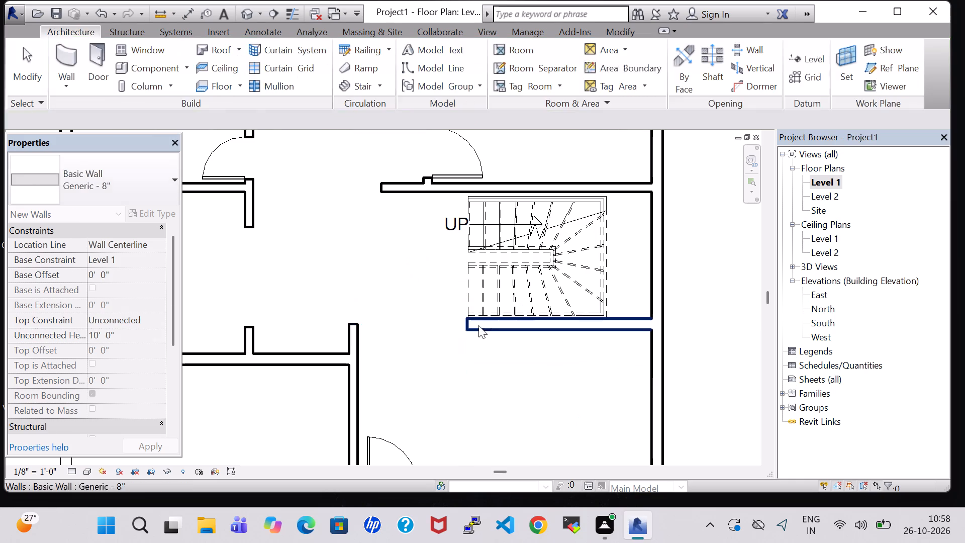
Change the wall just south of the stair to the INNER 6" type.
{"action": "left_click", "coordinate": [505, 324]}
{"action": "left_click", "coordinate": [520, 374]}
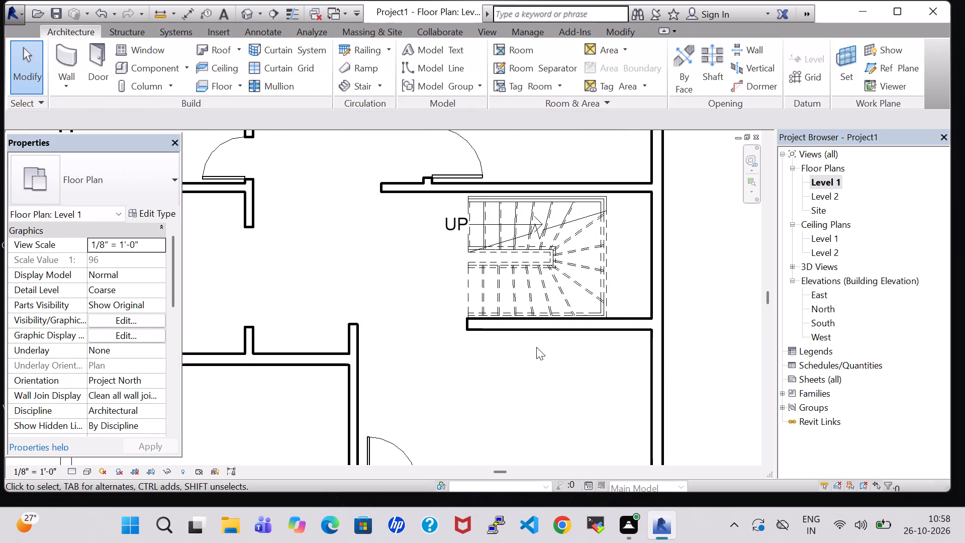
{"action": "left_click", "coordinate": [535, 334]}
{"action": "left_click", "coordinate": [136, 196]}
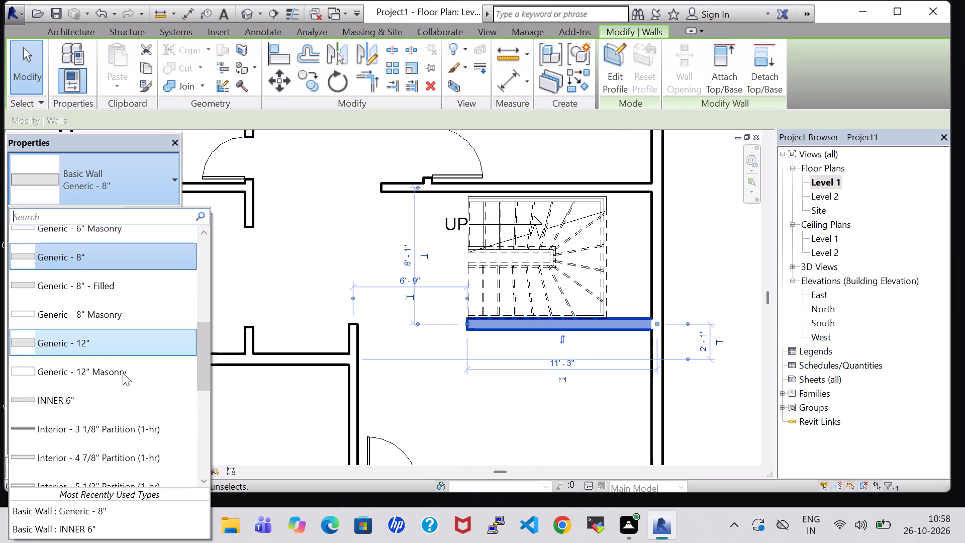
{"action": "left_click", "coordinate": [130, 529]}
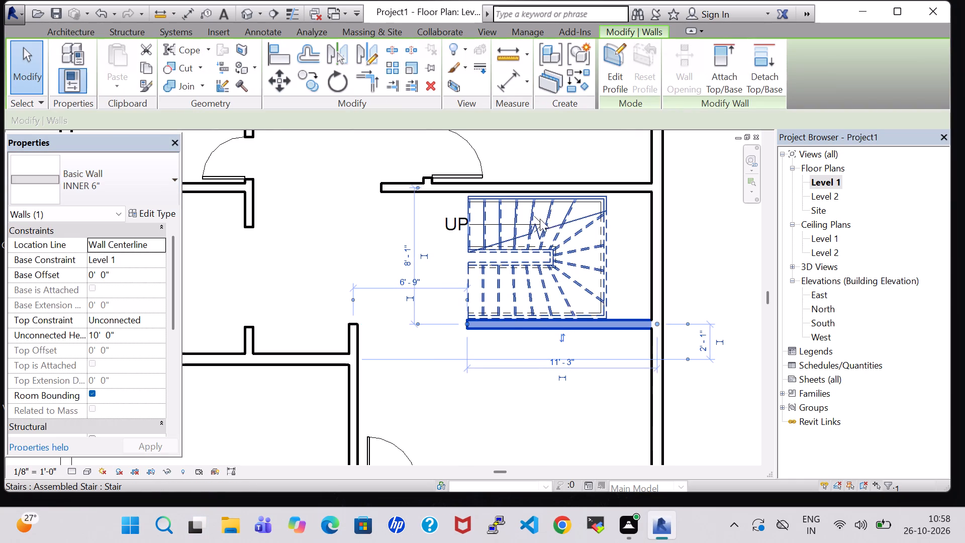
Nudge the U-shaped stair six increments east toward the exterior wall, keeping its north-south position.
{"action": "left_click", "coordinate": [565, 219]}
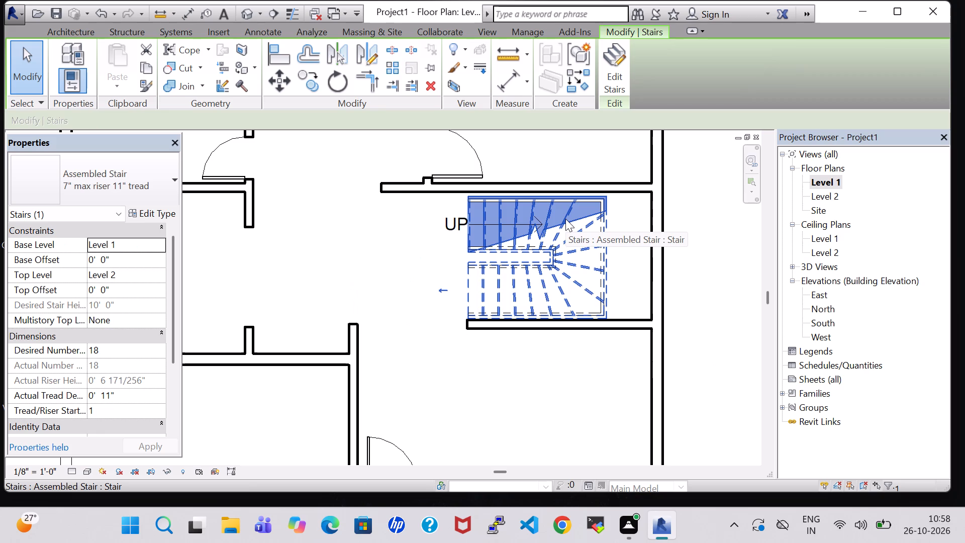
{"action": "left_click", "coordinate": [705, 236]}
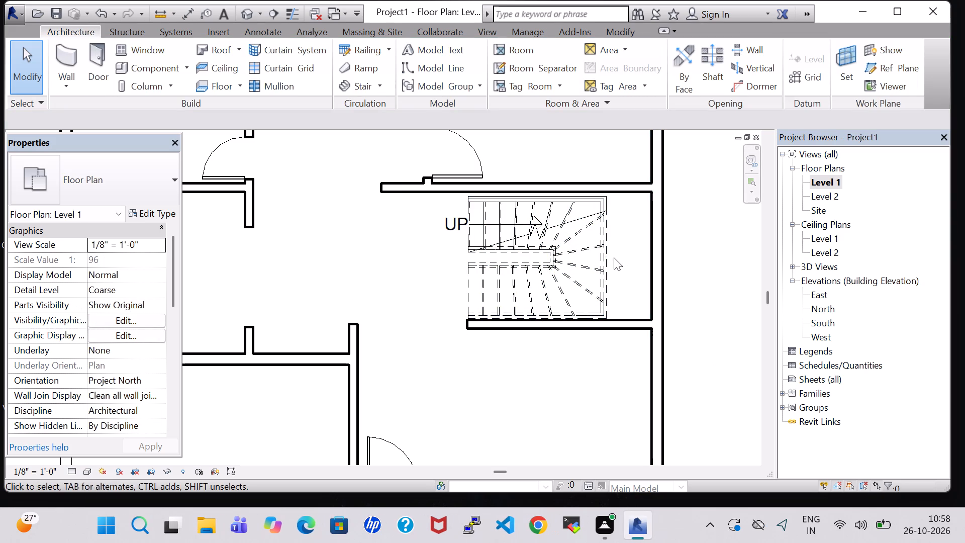
{"action": "left_click", "coordinate": [612, 257]}
{"action": "key", "text": "Right"}
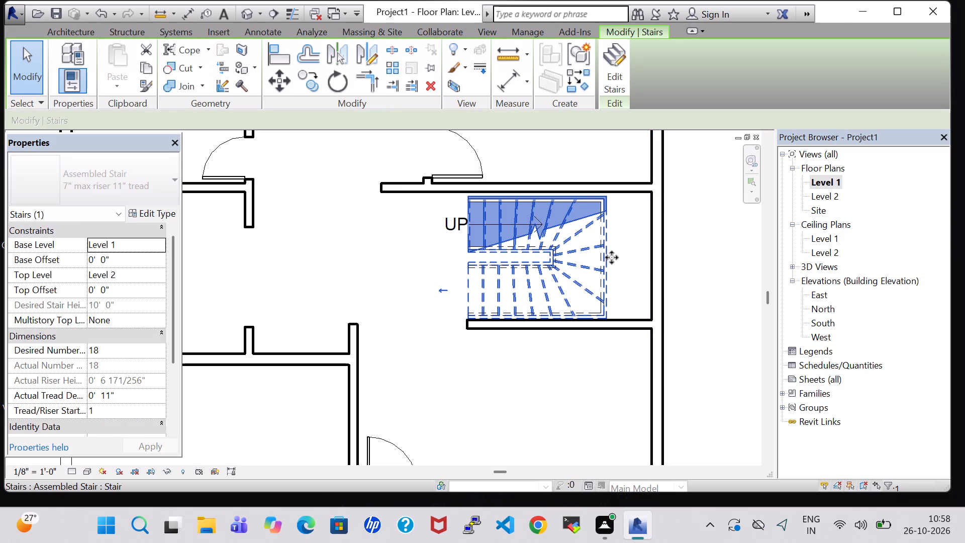
{"action": "key", "text": "Right"}
{"action": "key", "text": "Right"}
{"action": "key", "text": "Right"}
{"action": "key", "text": "Right"}
{"action": "key", "text": "Right"}
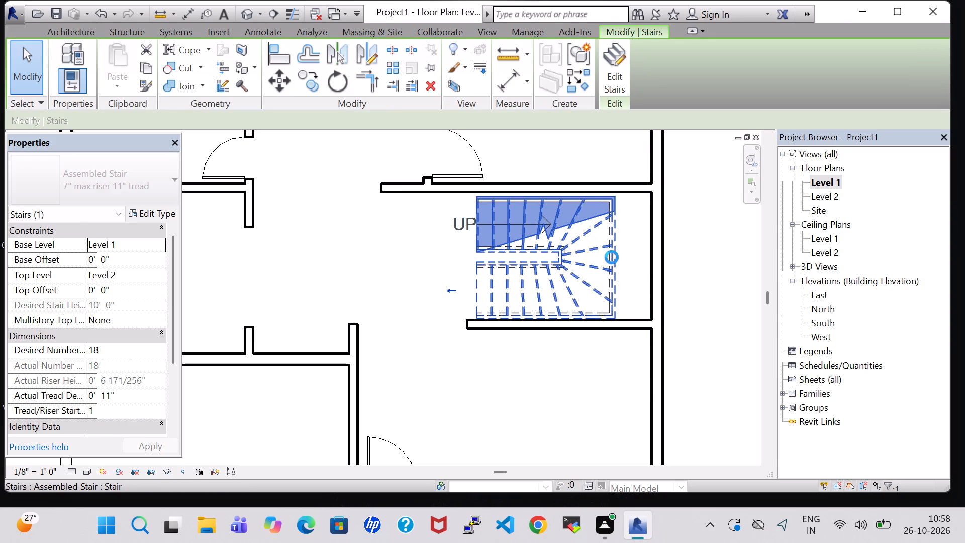
{"action": "key", "text": "Up"}
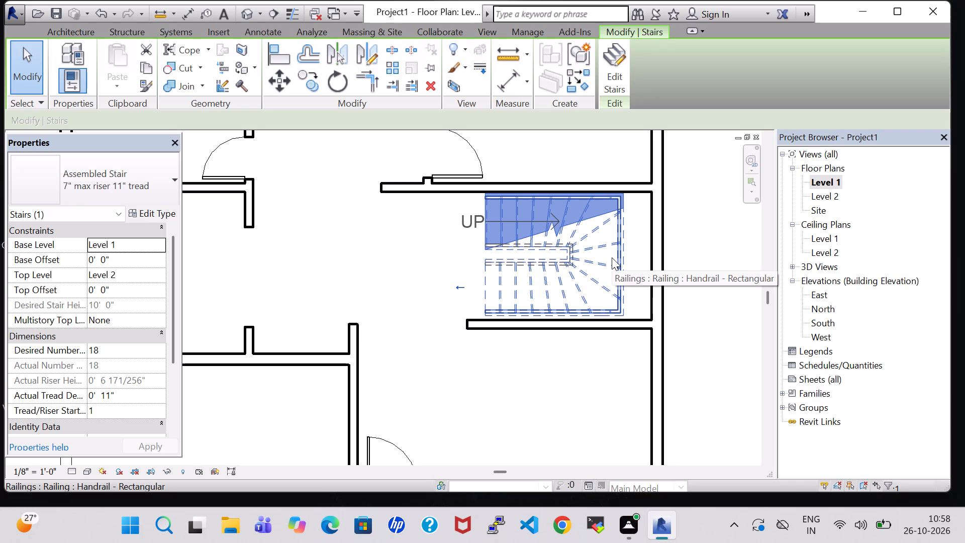
{"action": "key", "text": "Down"}
{"action": "left_click", "coordinate": [704, 261]}
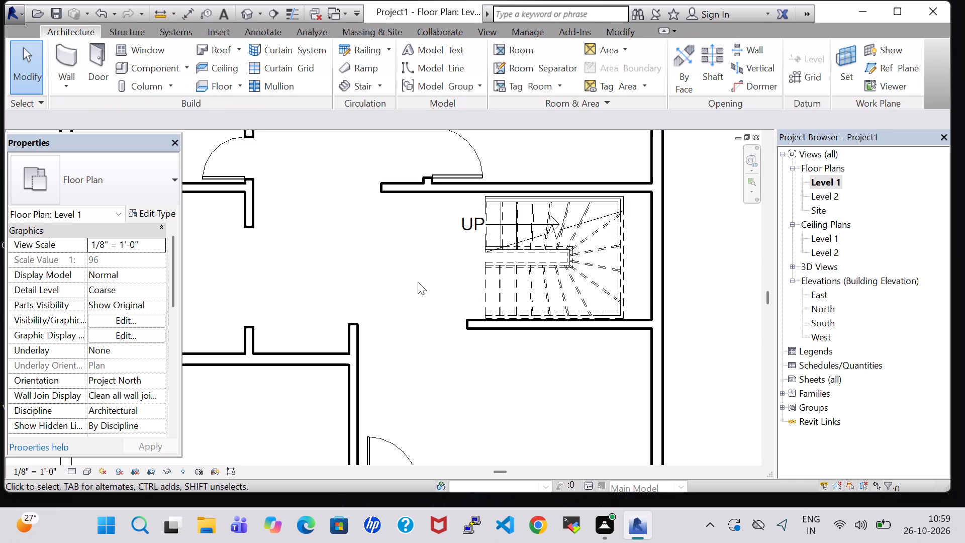
Place a Single-Flush 30" x 80" door near the north end of the narrow room's west wall, hinged north and swinging into the room.
{"action": "scroll", "coordinate": [417, 283], "scroll_direction": "down", "scroll_amount": 3}
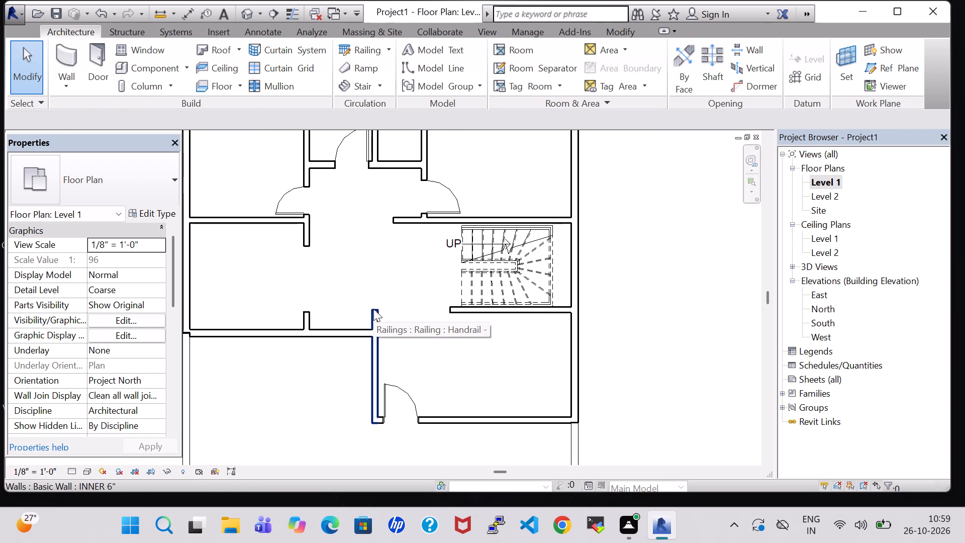
{"action": "scroll", "coordinate": [498, 360], "scroll_direction": "down", "scroll_amount": 3}
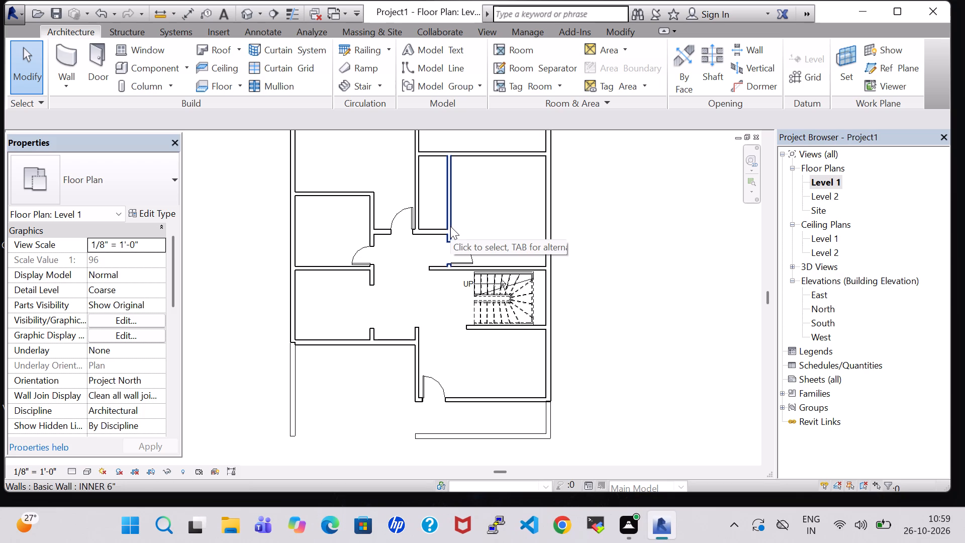
{"action": "left_click", "coordinate": [101, 67]}
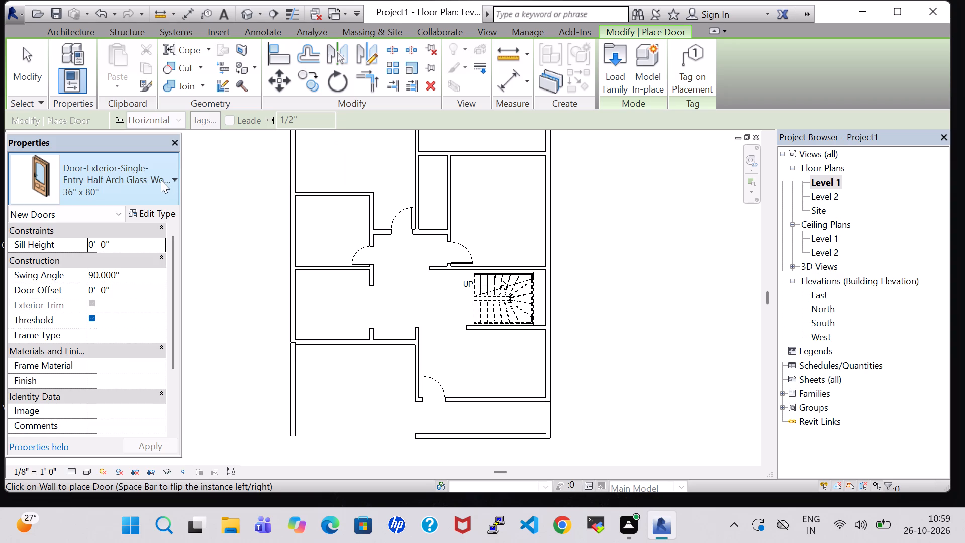
{"action": "left_click", "coordinate": [161, 180]}
{"action": "left_click", "coordinate": [113, 276]}
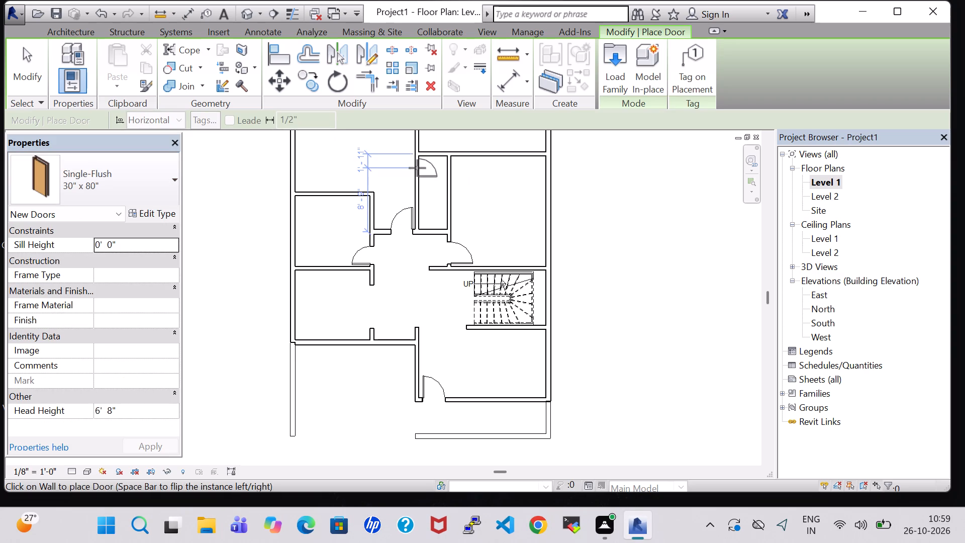
{"action": "key", "text": "space"}
{"action": "scroll", "coordinate": [417, 168], "scroll_direction": "up", "scroll_amount": 3}
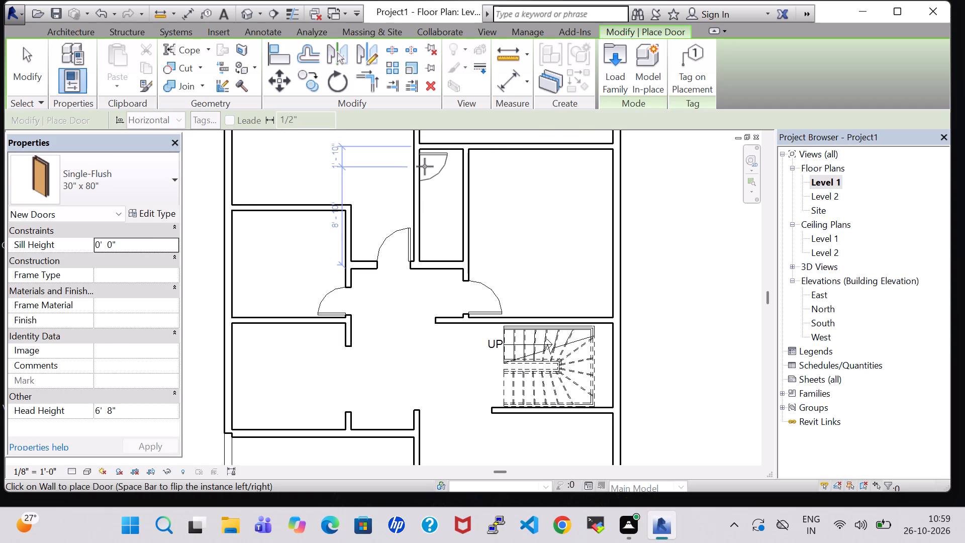
{"action": "left_click", "coordinate": [425, 166]}
{"action": "key", "text": "Escape"}
{"action": "key", "text": "Escape"}
Place a Single-Flush 30" x 80" door in the northeast room's west wall, 2'-9" from the north wall, hinged north and swinging inward.
{"action": "scroll", "coordinate": [327, 171], "scroll_direction": "down", "scroll_amount": 1}
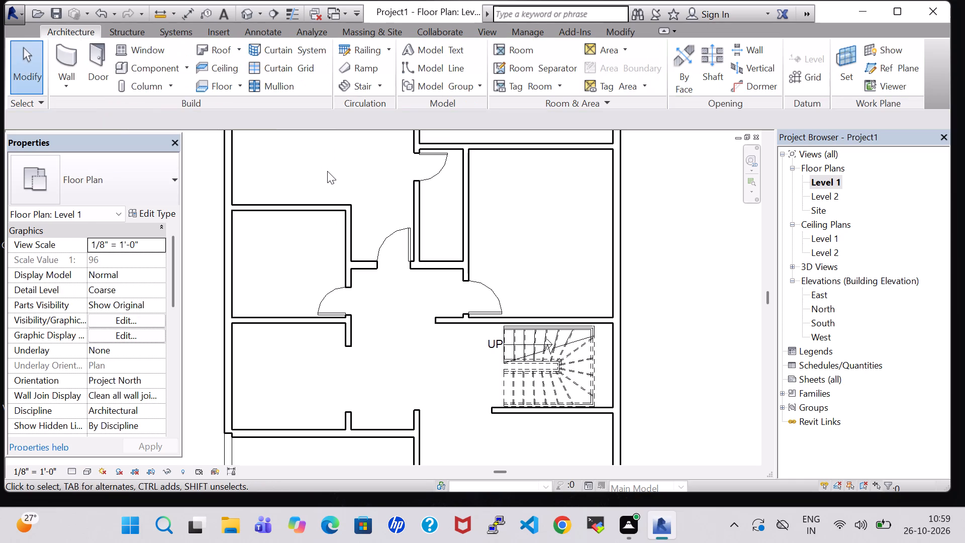
{"action": "scroll", "coordinate": [327, 171], "scroll_direction": "down", "scroll_amount": 3}
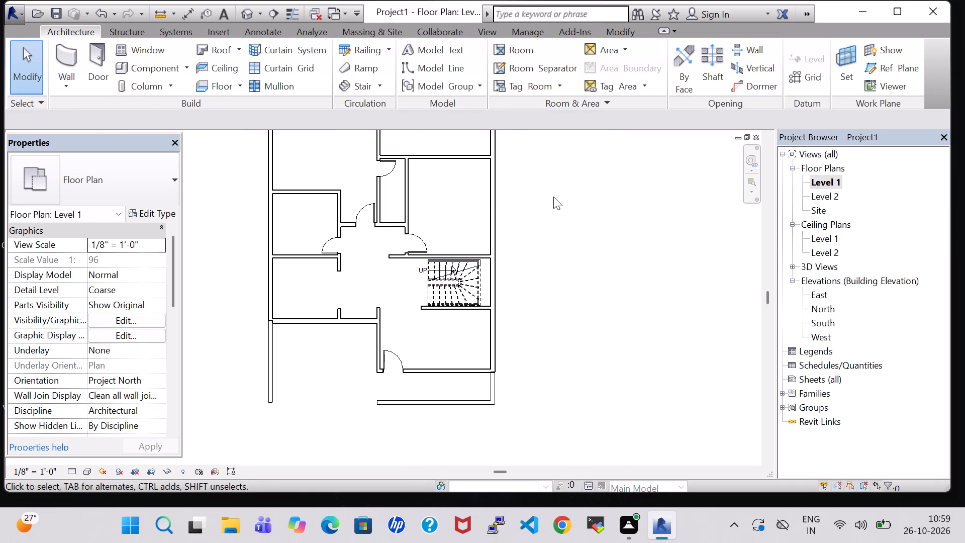
{"action": "double_click", "coordinate": [767, 140]}
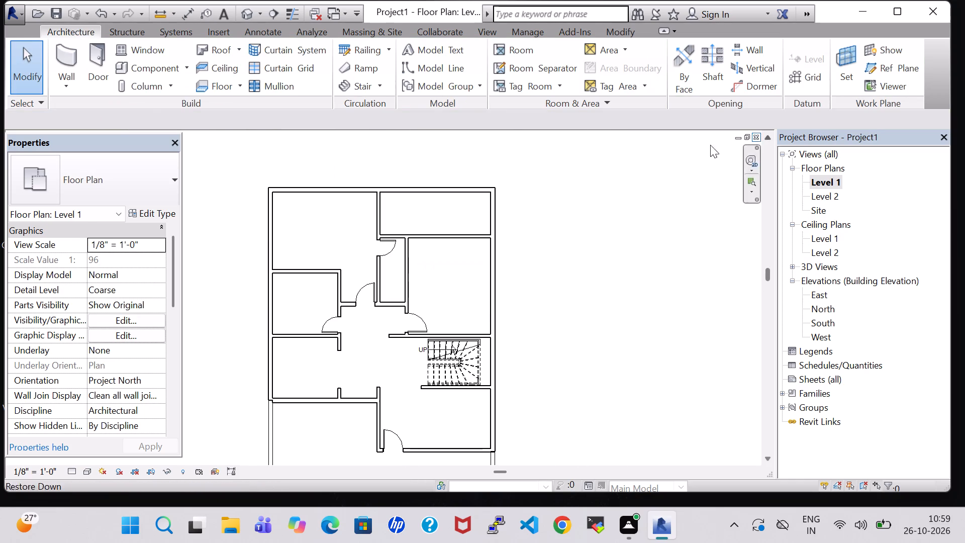
{"action": "double_click", "coordinate": [91, 70]}
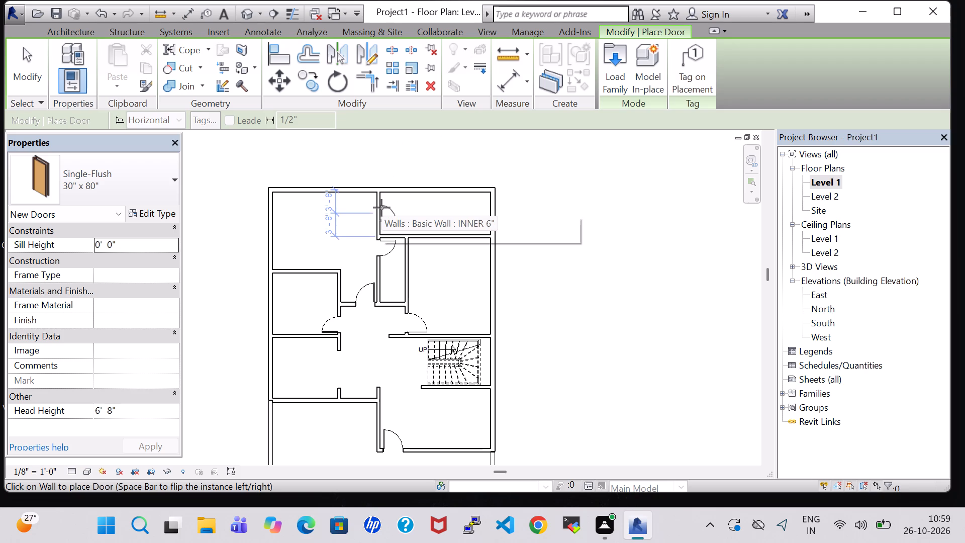
{"action": "key", "text": "space"}
{"action": "scroll", "coordinate": [381, 208], "scroll_direction": "up", "scroll_amount": 7}
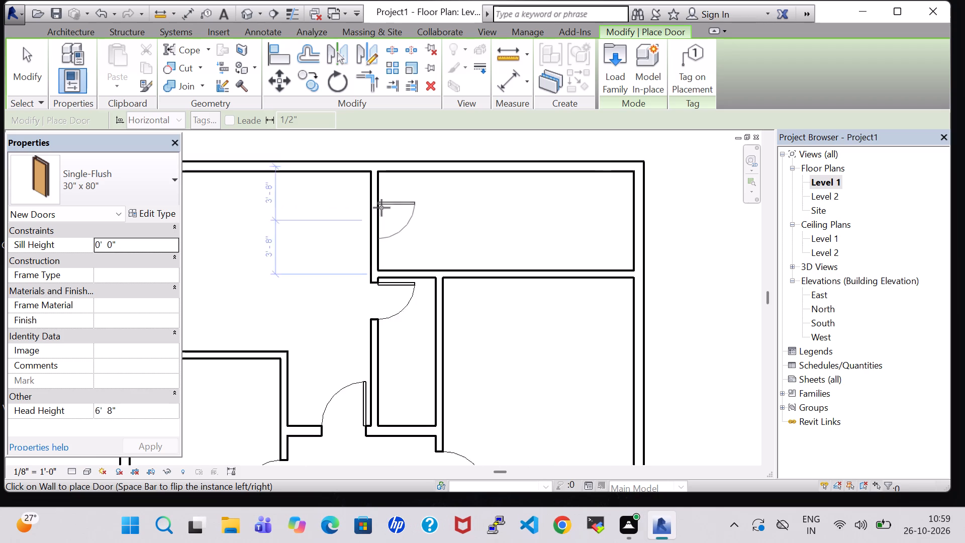
{"action": "left_click", "coordinate": [380, 207]}
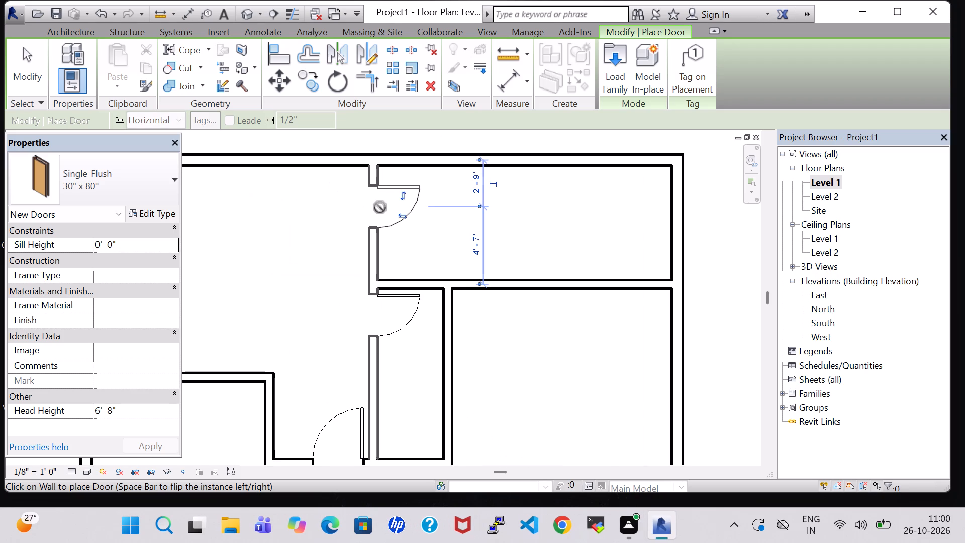
Place another Single-Flush 30" x 80" door in the northeast room's south partition, 6'-2" from the east wall, swinging north.
{"action": "left_click", "coordinate": [573, 279]}
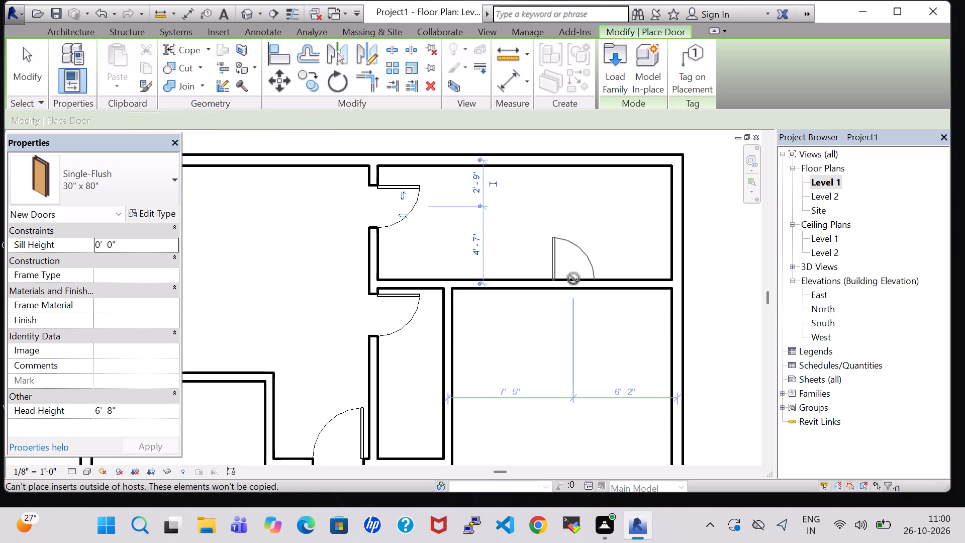
{"action": "key", "text": "Escape"}
{"action": "key", "text": "Escape"}
Nudge the door in the northeast room's west wall two increments north, to 1'-11" from the north wall.
{"action": "scroll", "coordinate": [560, 215], "scroll_direction": "down", "scroll_amount": 3}
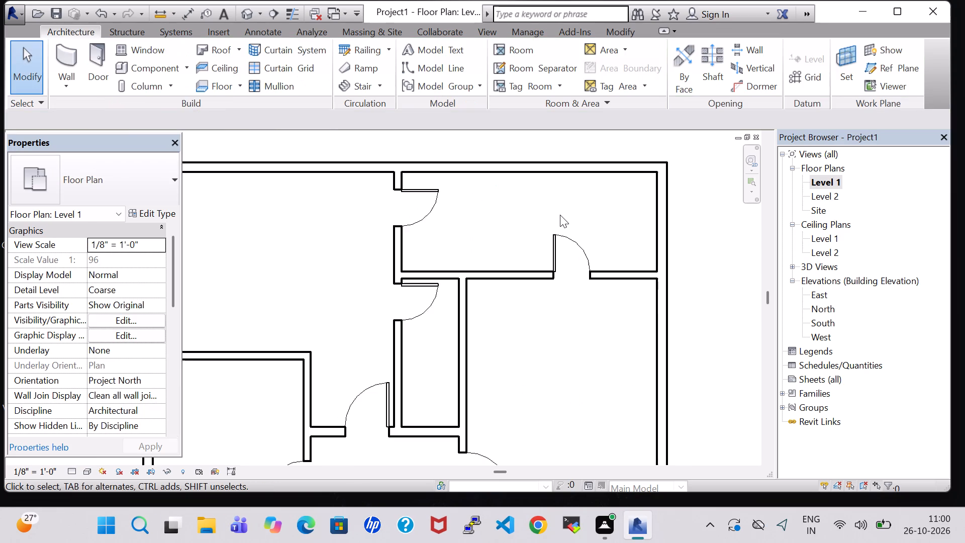
{"action": "scroll", "coordinate": [560, 215], "scroll_direction": "down", "scroll_amount": 3}
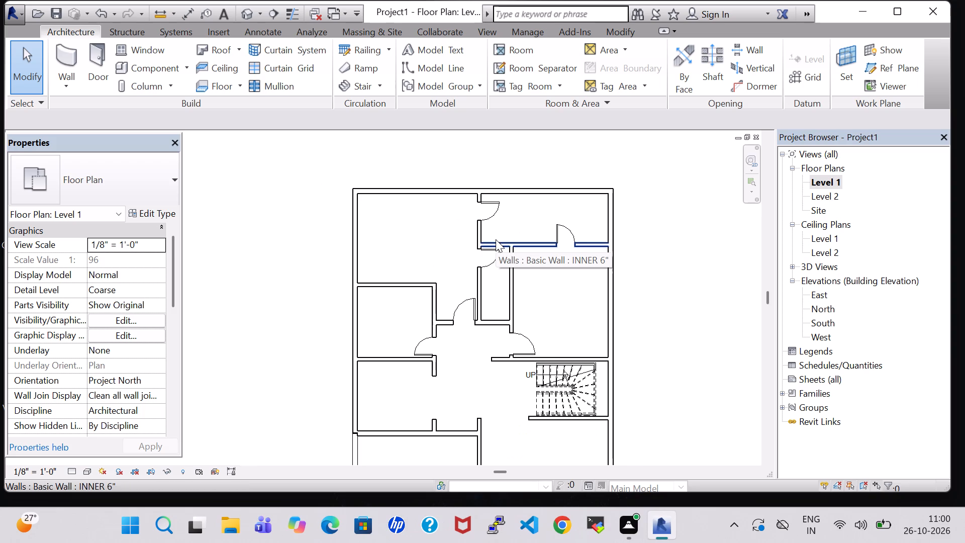
{"action": "left_click", "coordinate": [493, 210]}
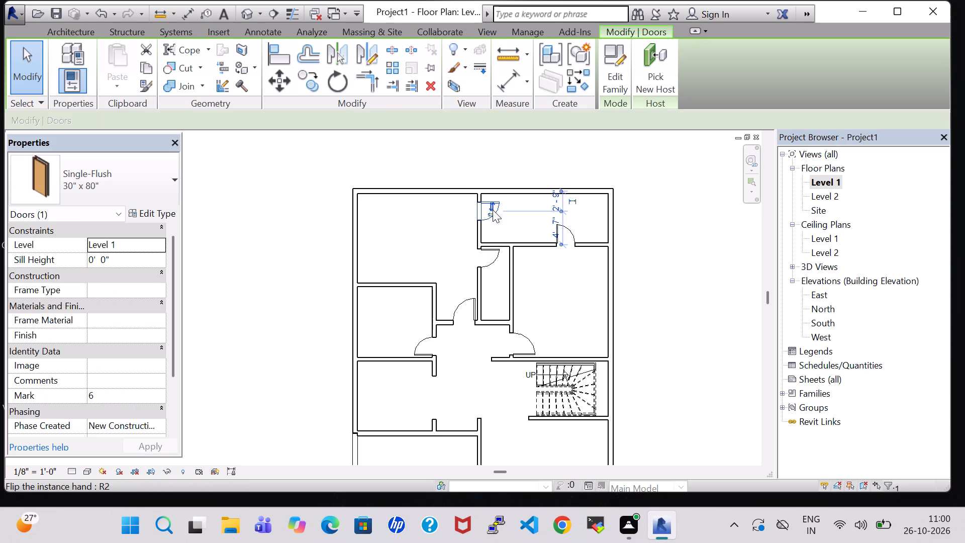
{"action": "key", "text": "Up"}
{"action": "key", "text": "Up"}
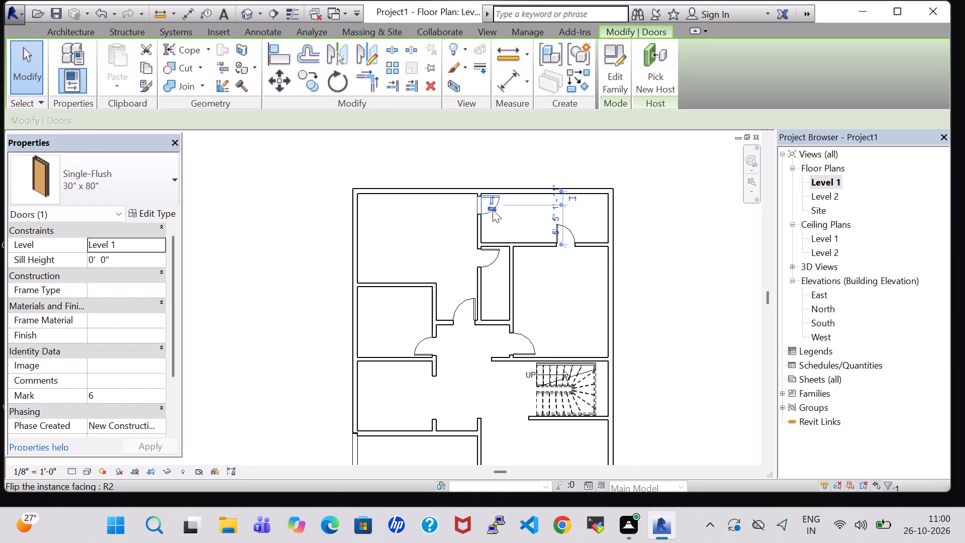
{"action": "left_click", "coordinate": [686, 214]}
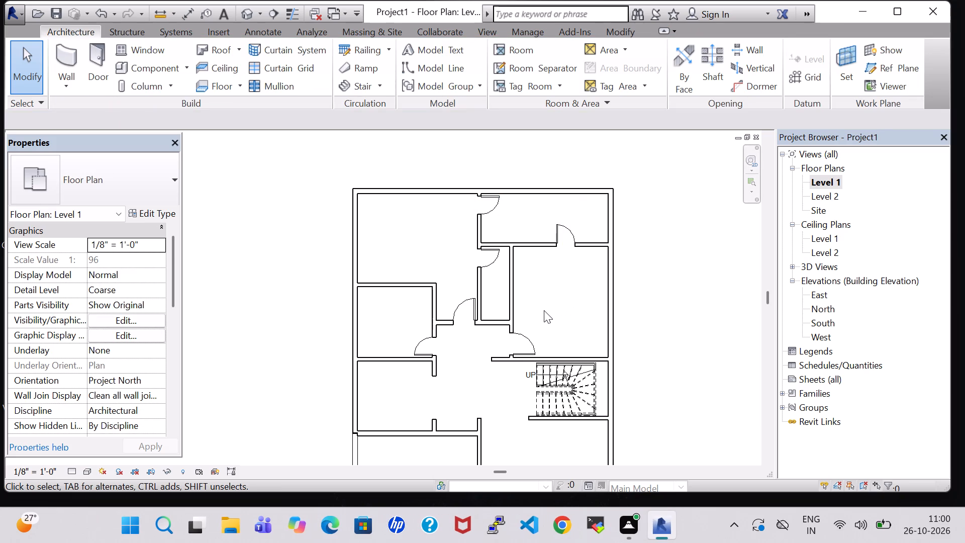
Nudge the narrow room's short south wall one increment south.
{"action": "left_click", "coordinate": [489, 321]}
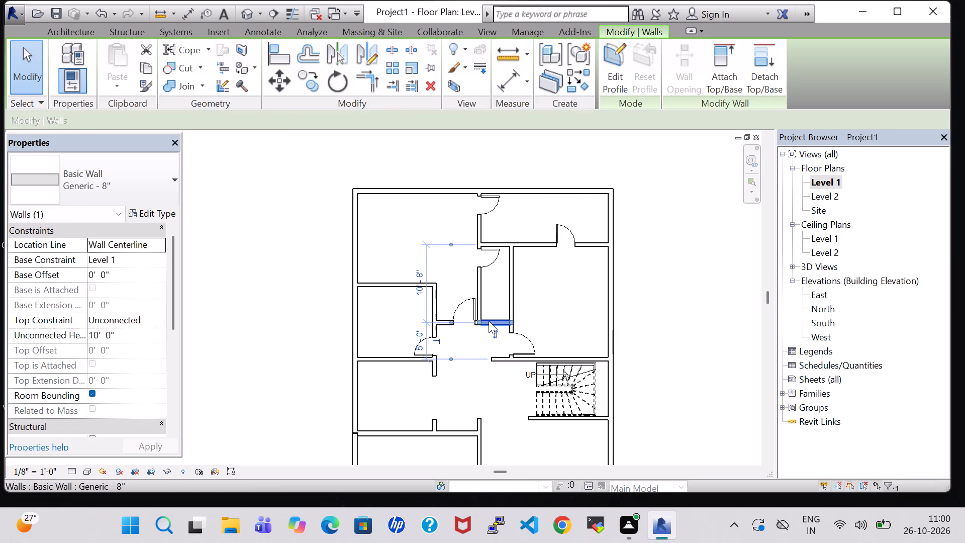
{"action": "key", "text": "Down"}
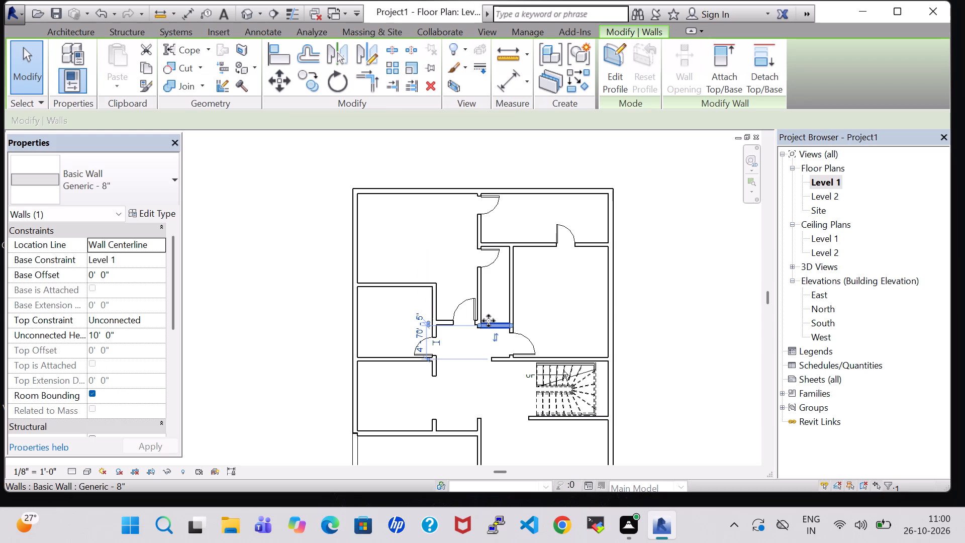
{"action": "left_click", "coordinate": [646, 313]}
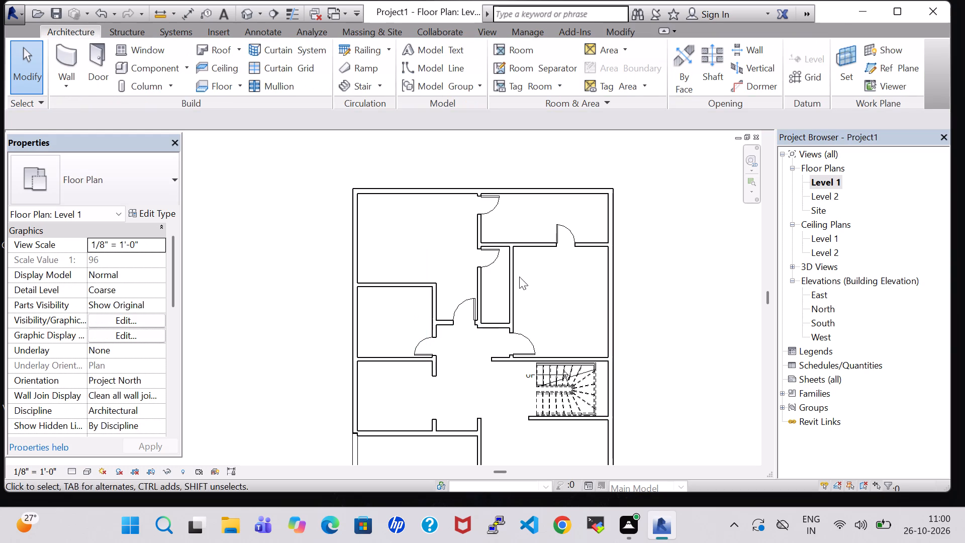
Nudge the door in the narrow room's west wall two increments south.
{"action": "left_click", "coordinate": [496, 255]}
{"action": "key", "text": "Down"}
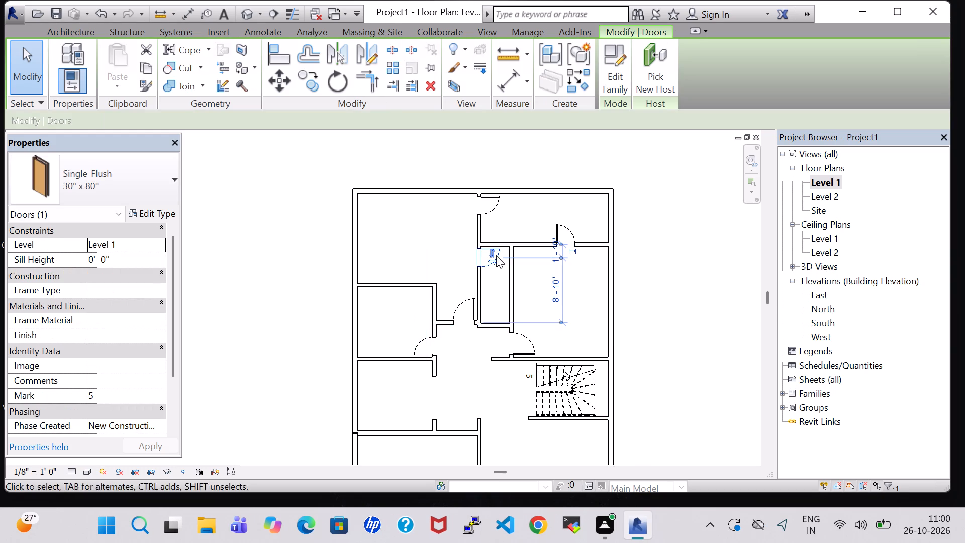
{"action": "key", "text": "Down"}
Nudge the INNER 6" partition along the northeast room's south side two increments south.
{"action": "left_click", "coordinate": [494, 244]}
{"action": "key", "text": "Down"}
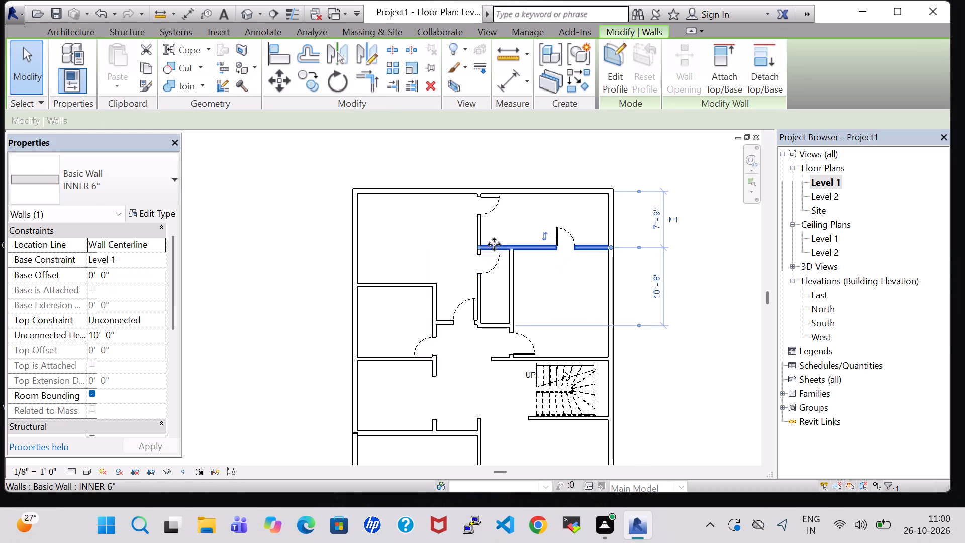
{"action": "key", "text": "Down"}
{"action": "left_click", "coordinate": [698, 282]}
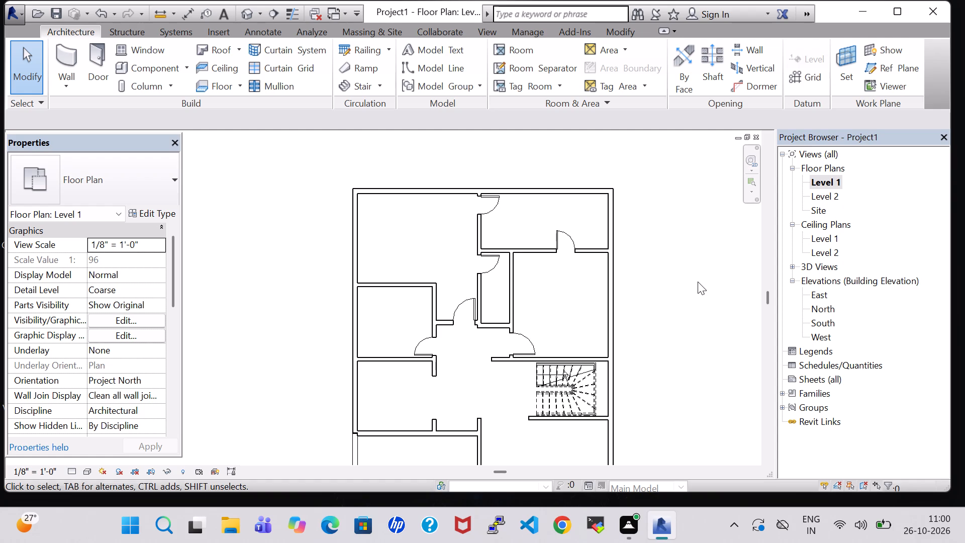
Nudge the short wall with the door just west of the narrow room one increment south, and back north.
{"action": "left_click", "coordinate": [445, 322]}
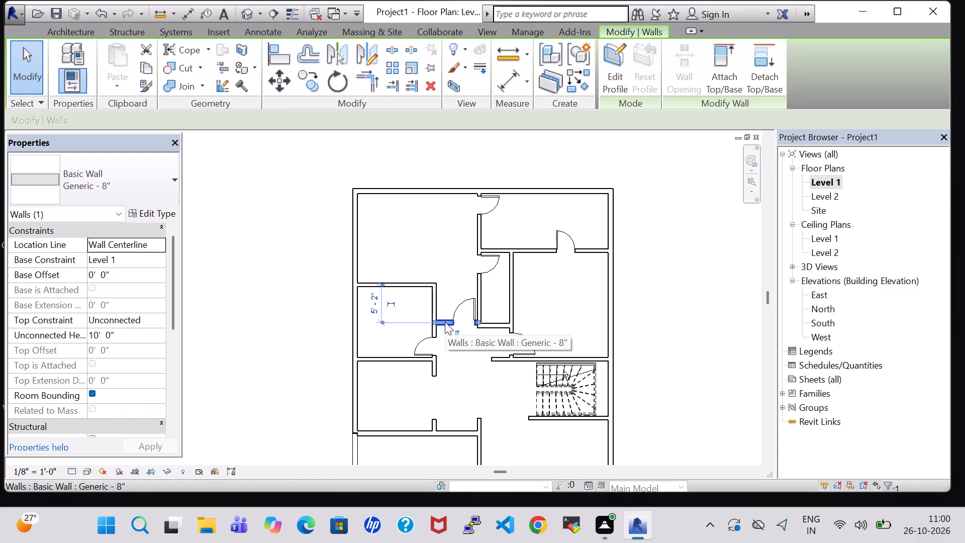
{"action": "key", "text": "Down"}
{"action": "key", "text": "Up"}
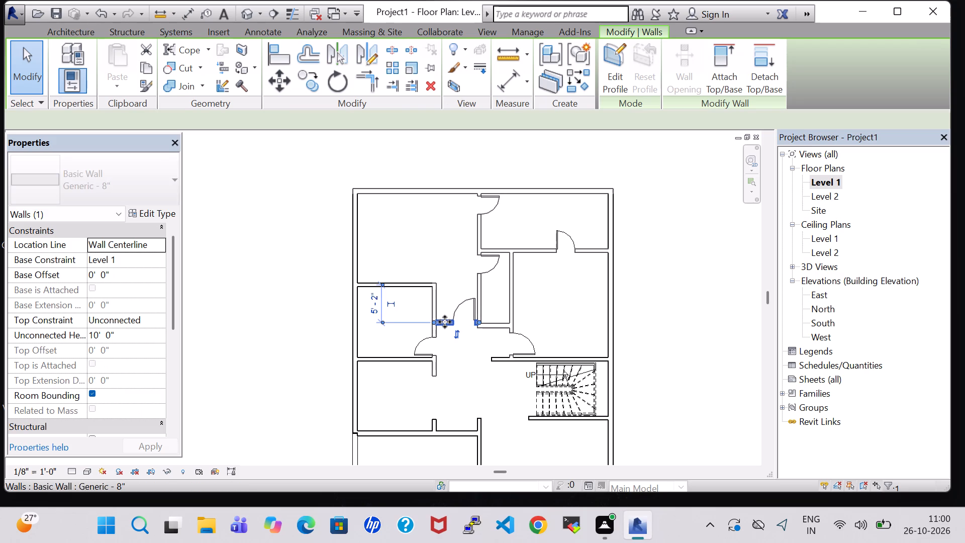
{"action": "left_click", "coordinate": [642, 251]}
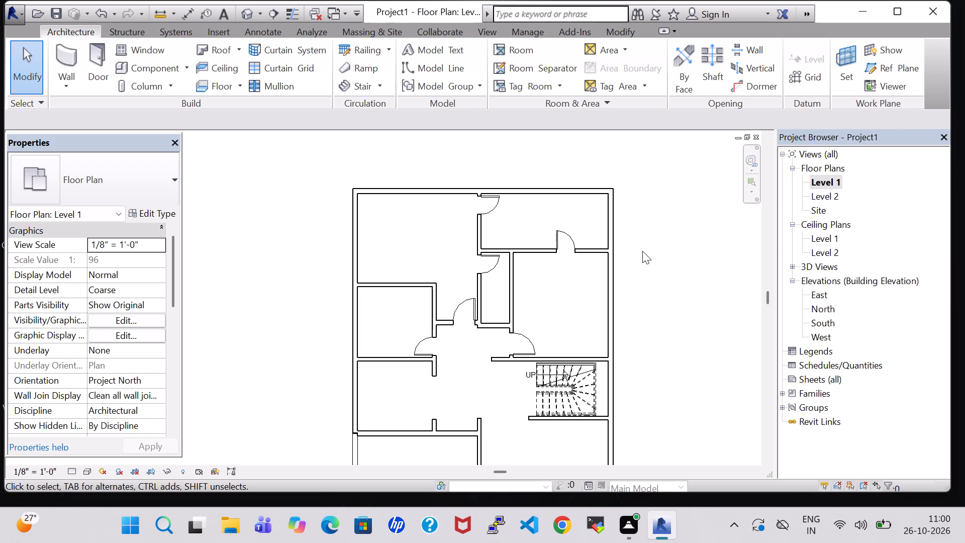
Load the Casement 3x3 with Trim window family from the US Imperial Windows library folder.
{"action": "scroll", "coordinate": [467, 235], "scroll_direction": "down", "scroll_amount": 1}
{"action": "left_click", "coordinate": [131, 50]}
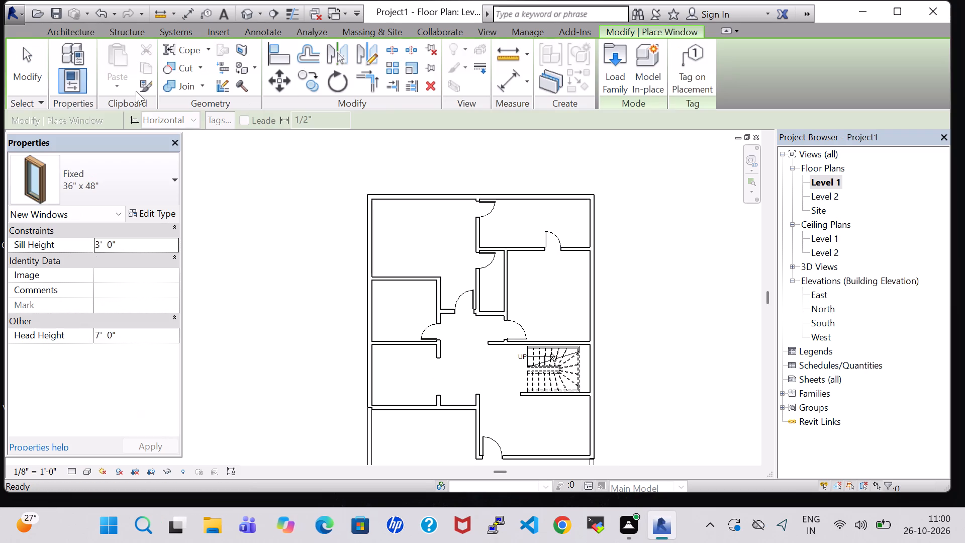
{"action": "left_click", "coordinate": [616, 61]}
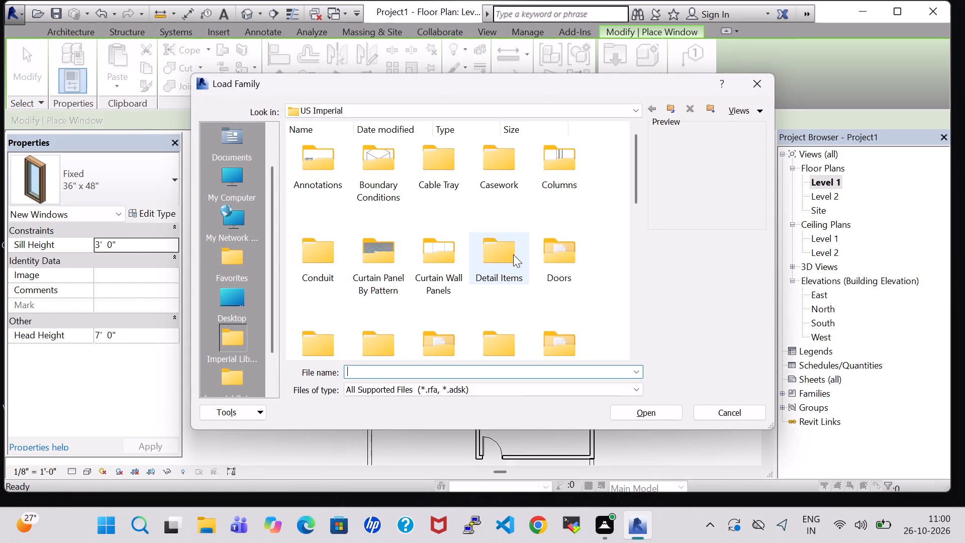
{"action": "left_click", "coordinate": [513, 254]}
{"action": "key", "text": "w"}
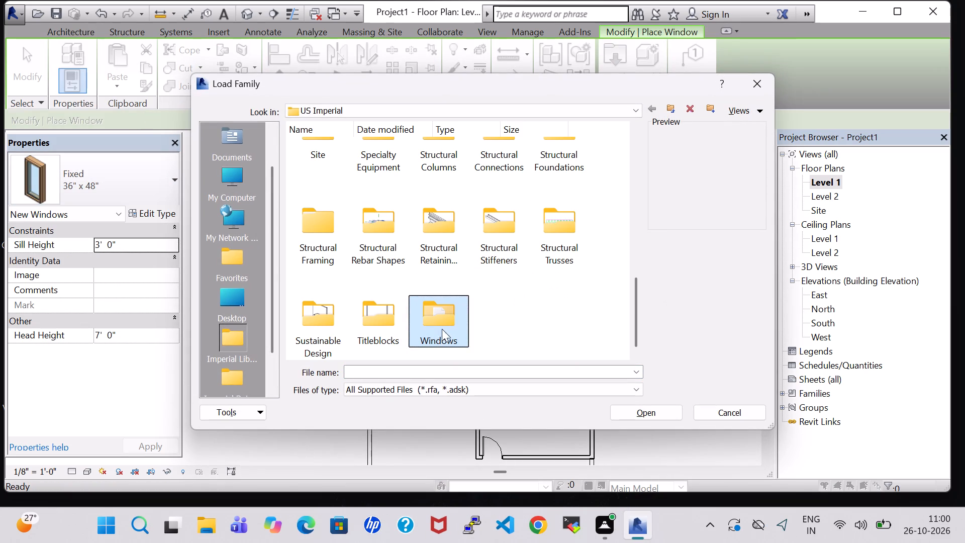
{"action": "double_click", "coordinate": [445, 326]}
{"action": "left_click", "coordinate": [439, 173]}
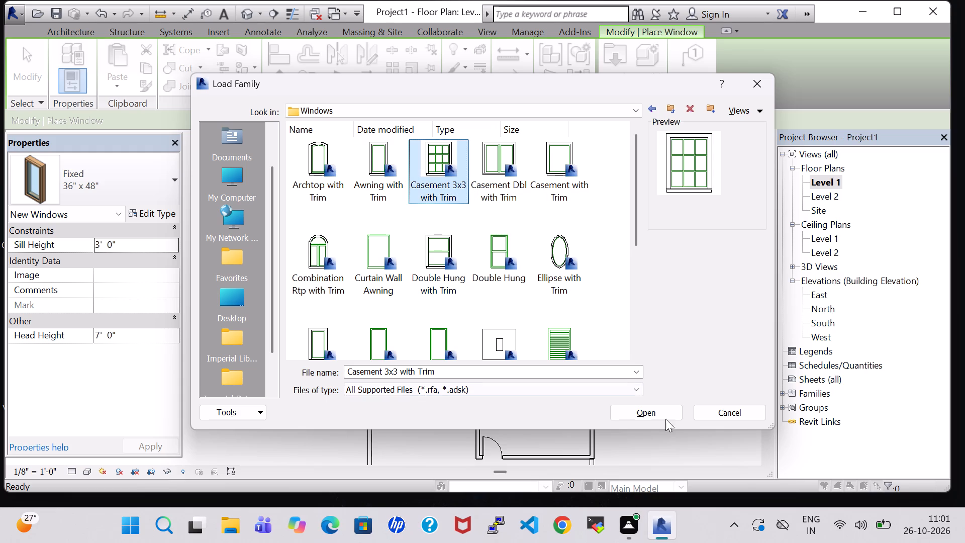
{"action": "left_click", "coordinate": [636, 415]}
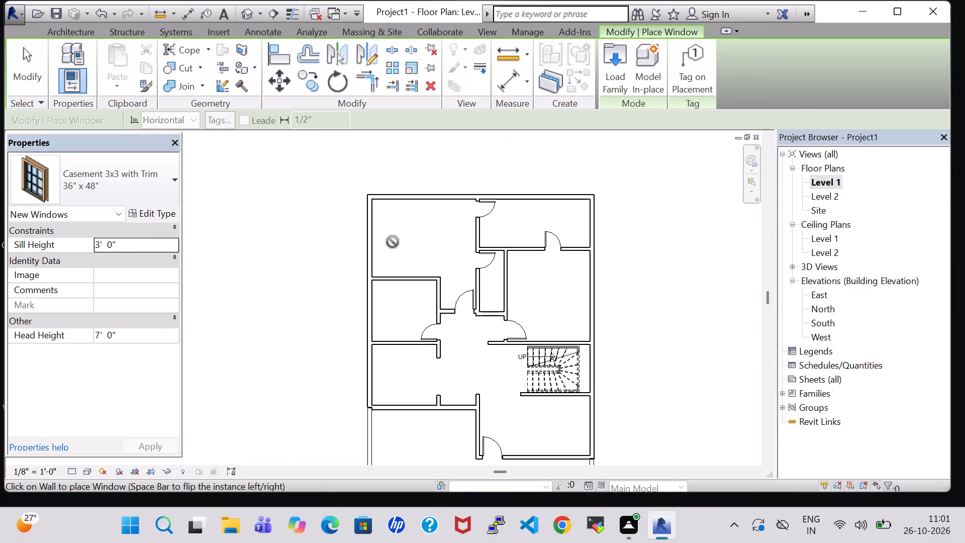
Place 36" x 48" Casement 3x3 windows in the northwest room's west wall, 6'-5" from the north wall, and centred in its north wall.
{"action": "left_click", "coordinate": [362, 237]}
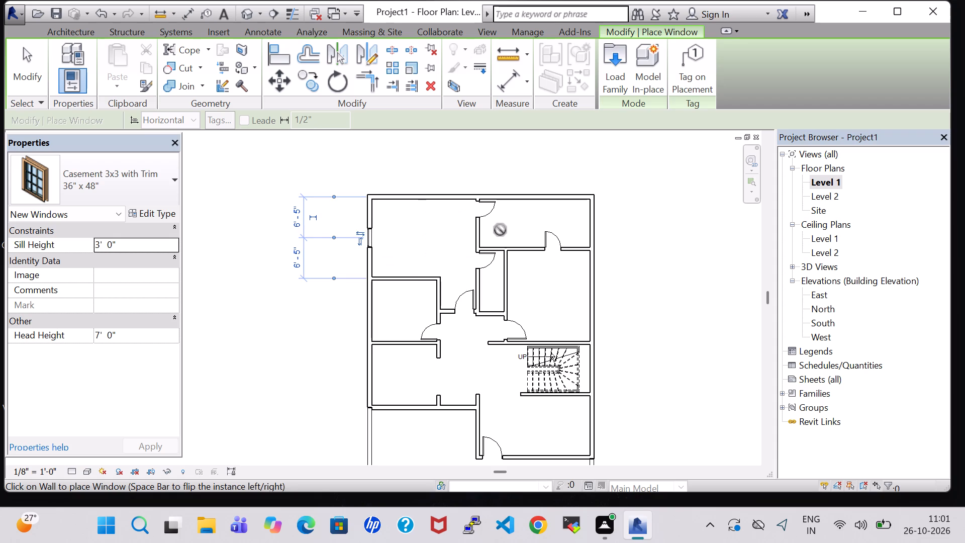
{"action": "left_click", "coordinate": [425, 193]}
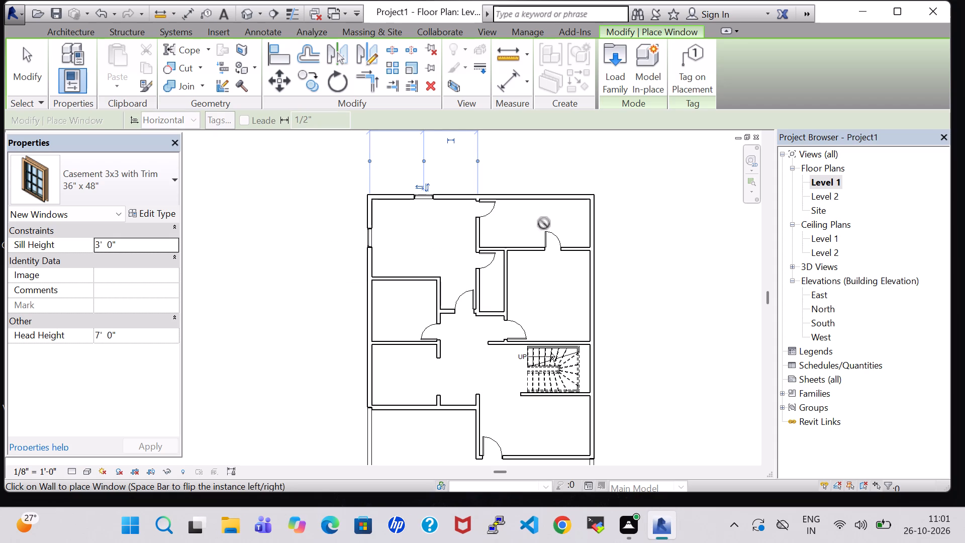
Place a 36" x 48" Casement 3x3 window in the east room's exterior wall, about 6'-1" south of its north partition.
{"action": "left_click", "coordinate": [596, 288]}
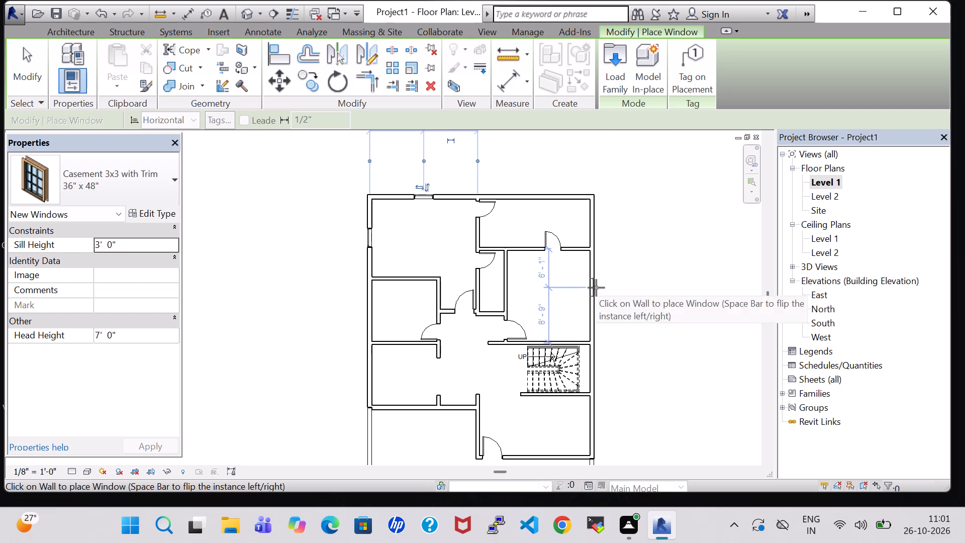
Place 36" x 48" Casement 3x3 windows in the southwest room, 5'-5" along its south wall and centred in its west wall.
{"action": "left_click", "coordinate": [404, 413]}
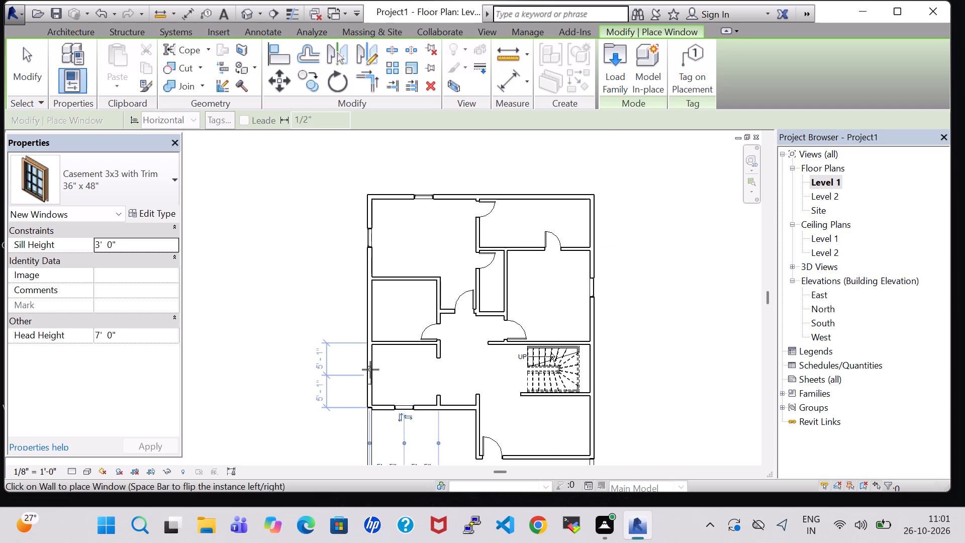
{"action": "left_click", "coordinate": [370, 370]}
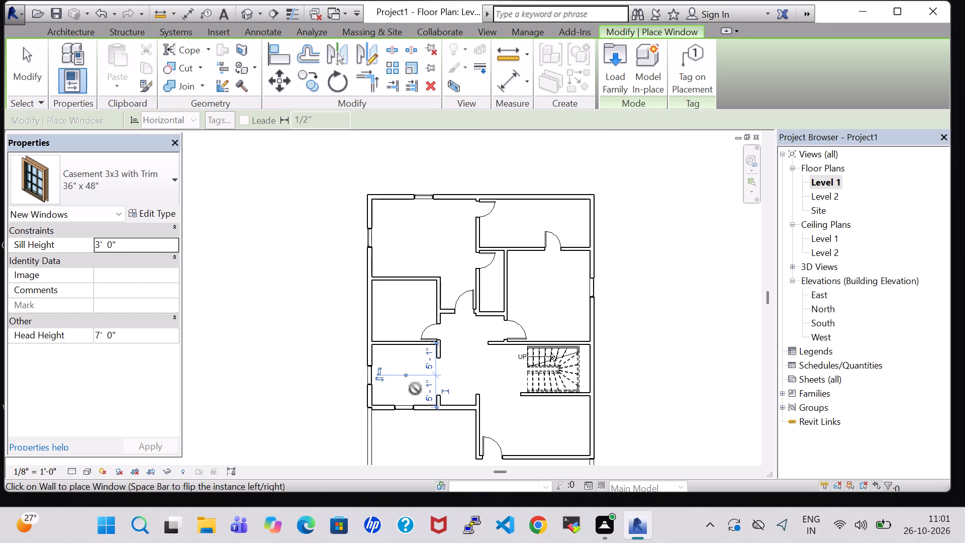
{"action": "key", "text": "Escape"}
{"action": "key", "text": "Escape"}
Flip the window in the southwest room's west wall.
{"action": "left_click", "coordinate": [373, 373]}
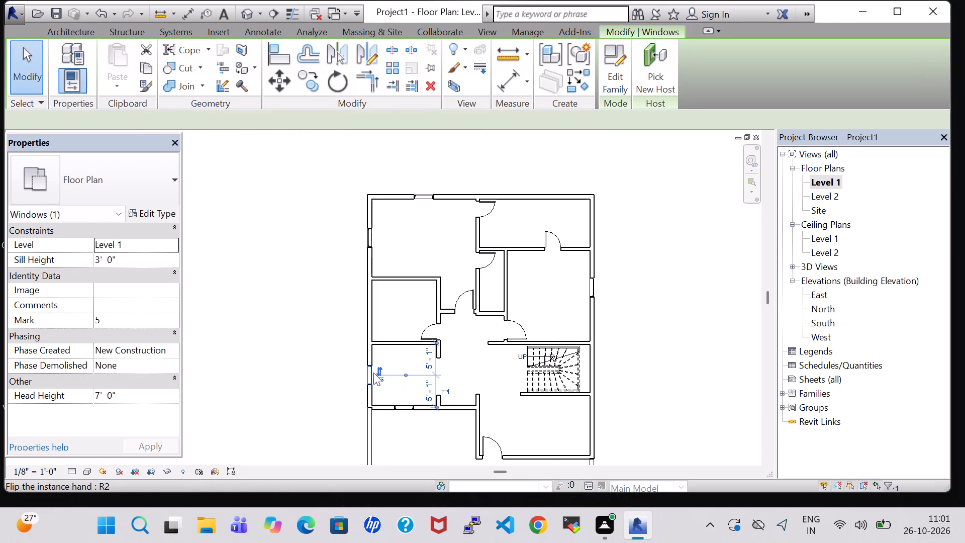
{"action": "key", "text": "space"}
{"action": "left_click", "coordinate": [395, 394]}
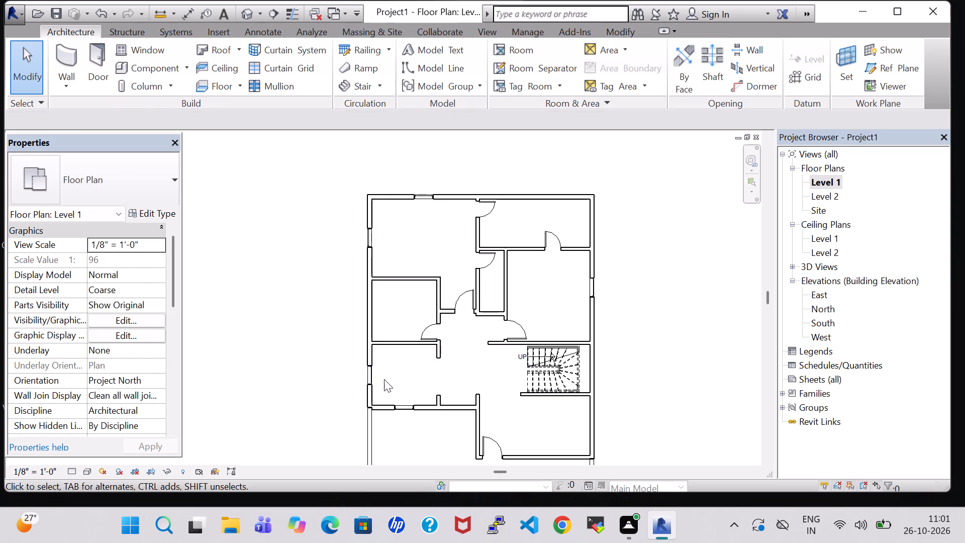
Place 36" x 48" Casement 3x3 windows in the southeast room: one in its south wall, 7'-10" from the east wall, and two in its east wall.
{"action": "scroll", "coordinate": [450, 430], "scroll_direction": "down", "scroll_amount": 1}
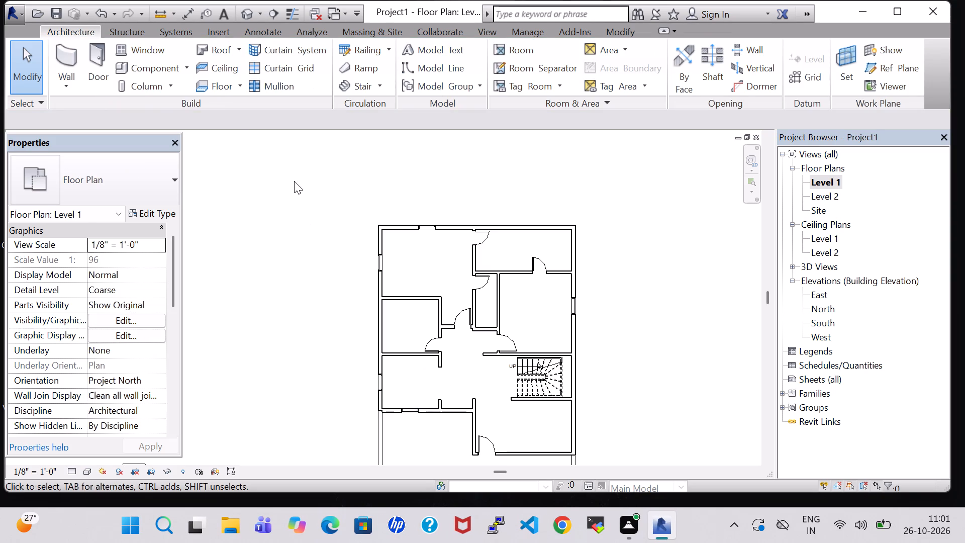
{"action": "left_click", "coordinate": [141, 53]}
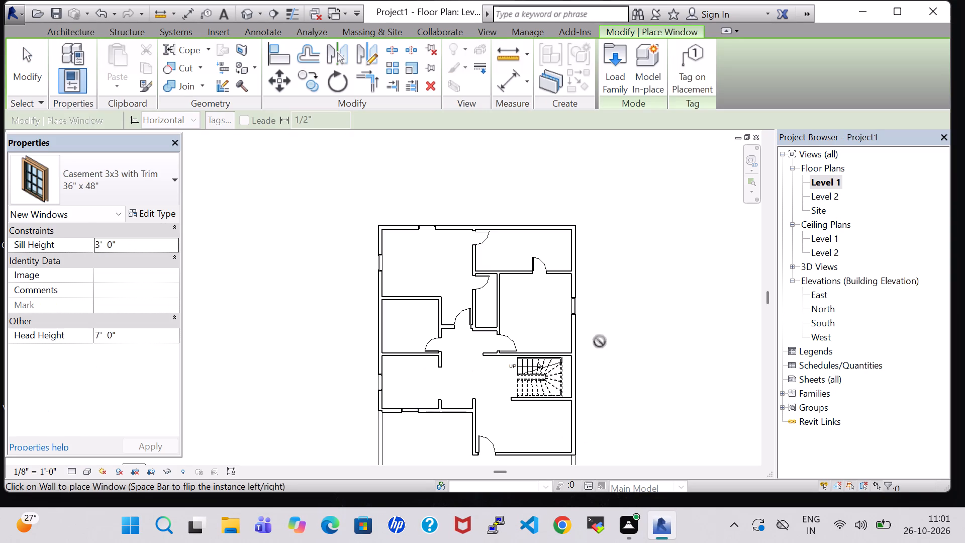
{"action": "scroll", "coordinate": [598, 311], "scroll_direction": "down", "scroll_amount": 3}
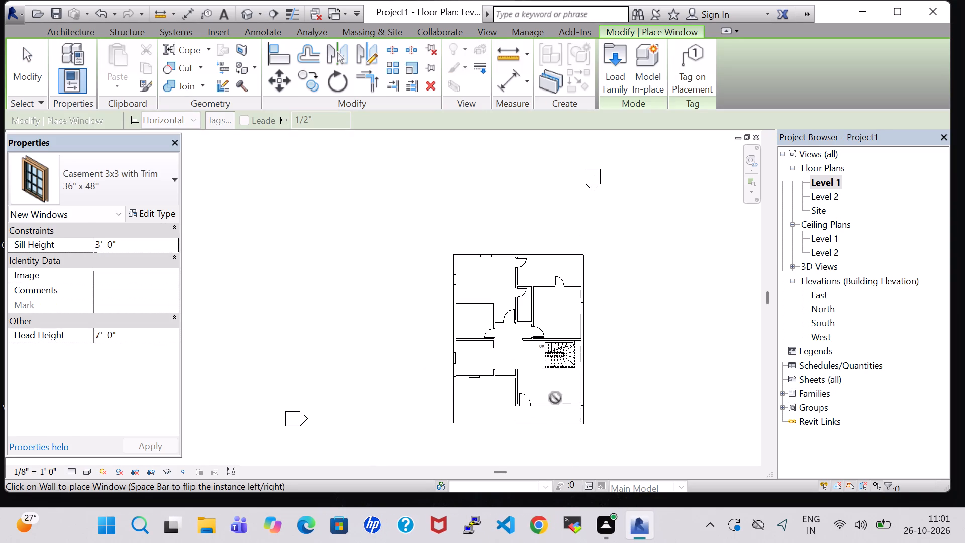
{"action": "scroll", "coordinate": [554, 411], "scroll_direction": "up", "scroll_amount": 2}
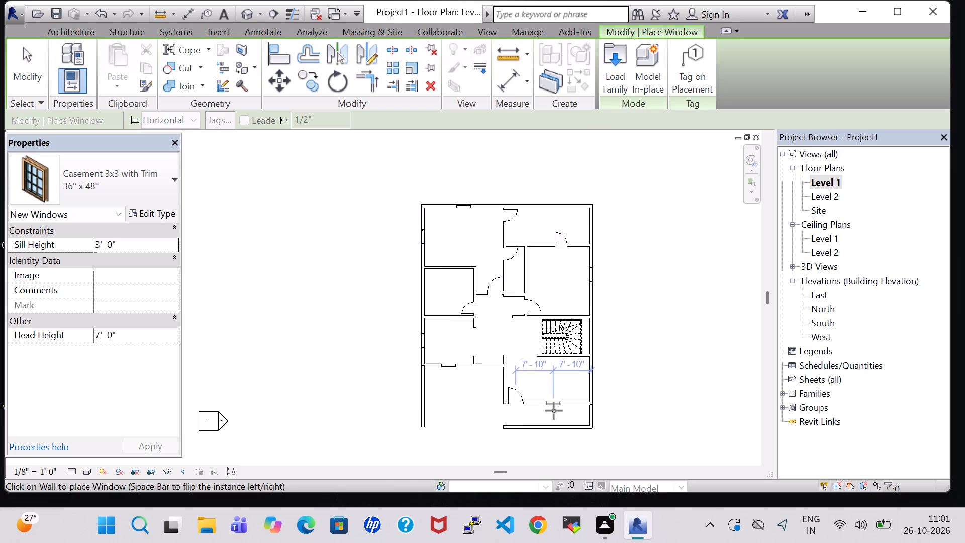
{"action": "scroll", "coordinate": [554, 411], "scroll_direction": "up", "scroll_amount": 4}
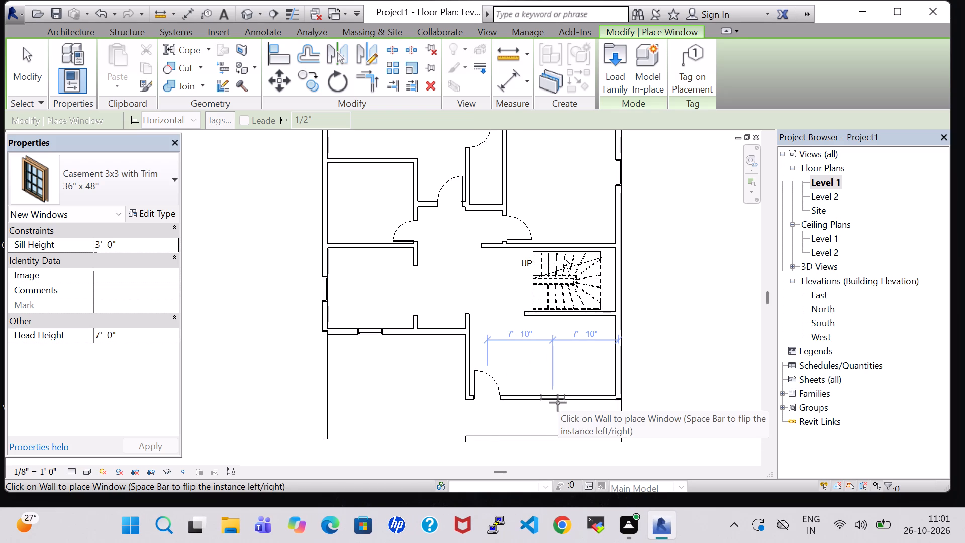
{"action": "left_click", "coordinate": [558, 403]}
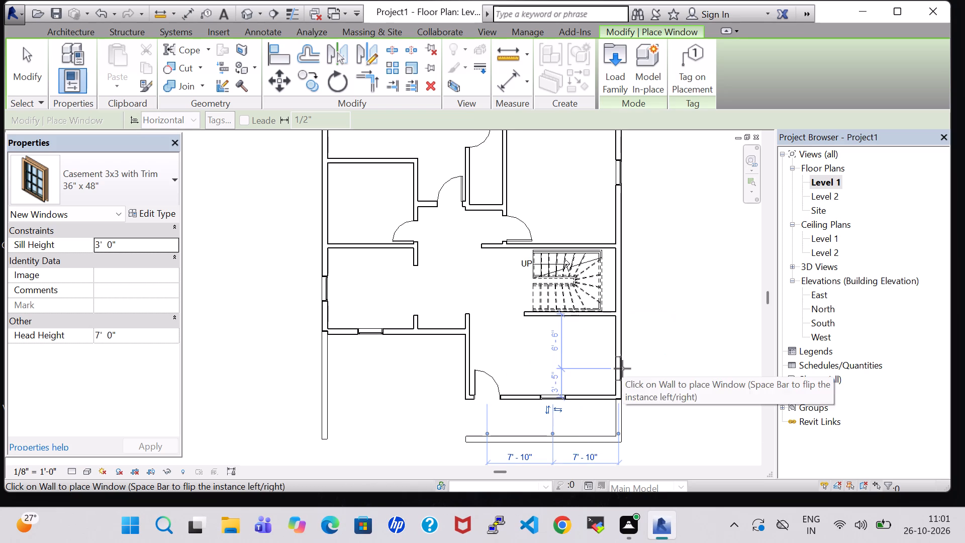
{"action": "left_click", "coordinate": [622, 369]}
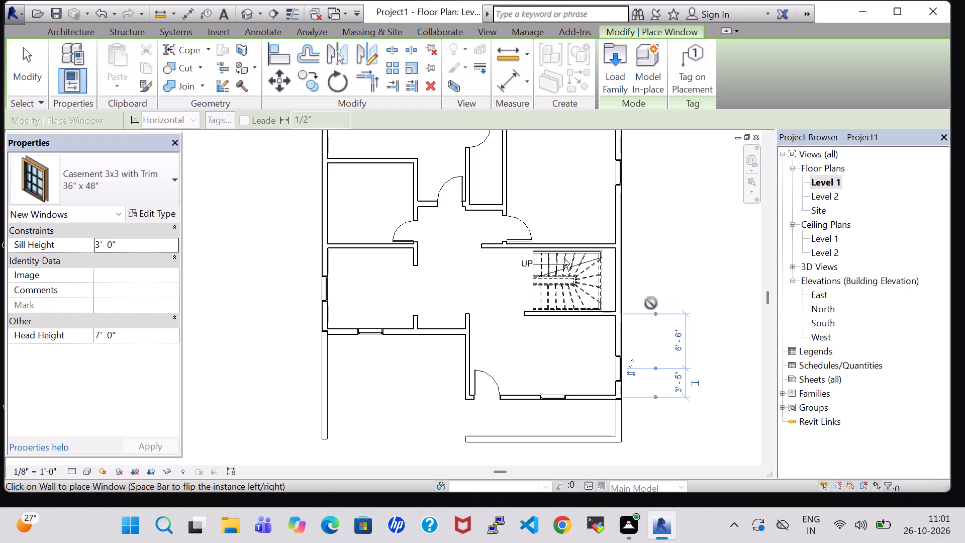
{"action": "left_click", "coordinate": [619, 332]}
{"action": "key", "text": "Escape"}
{"action": "key", "text": "Escape"}
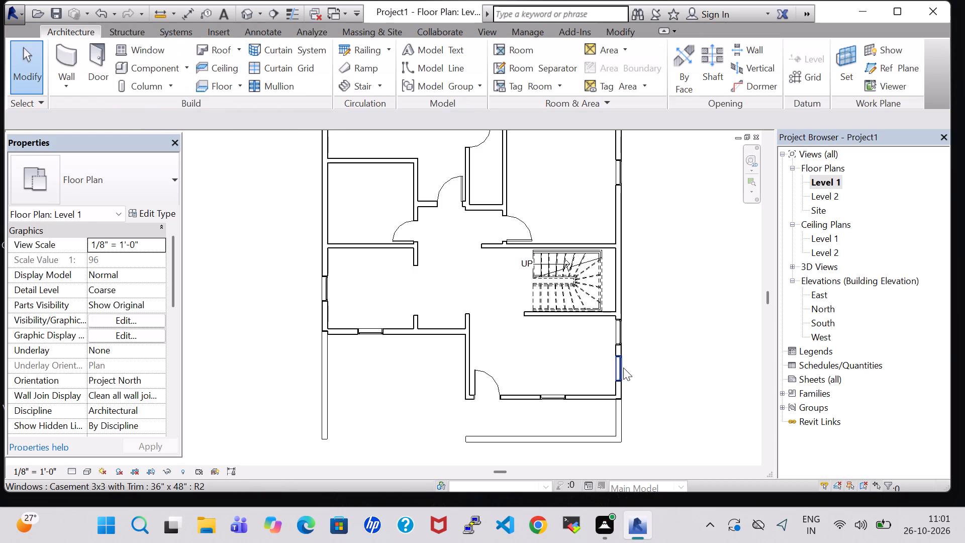
Nudge the southern window in the southeast room's east wall two increments south, to 2'-9" from the south wall.
{"action": "left_click", "coordinate": [622, 368]}
{"action": "key", "text": "Down"}
{"action": "key", "text": "Down"}
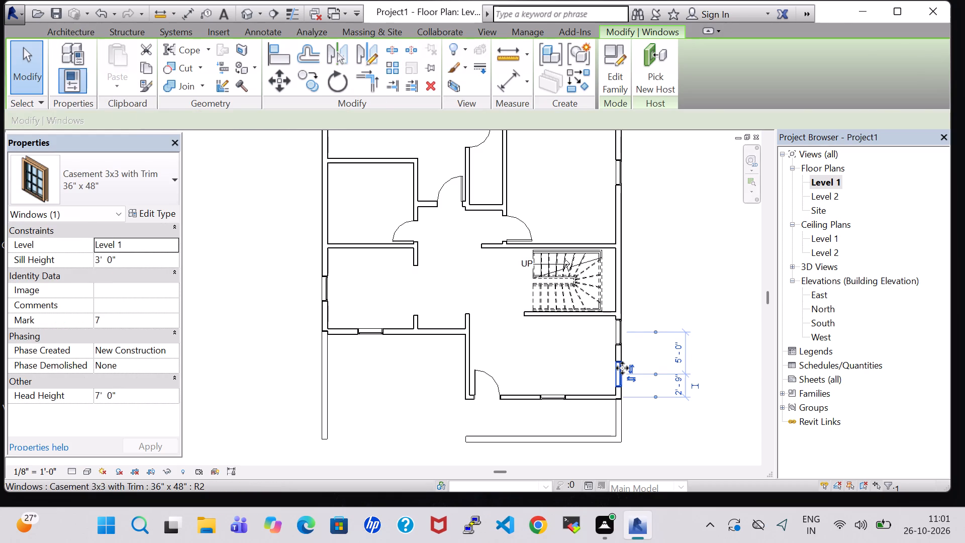
{"action": "left_click", "coordinate": [664, 290]}
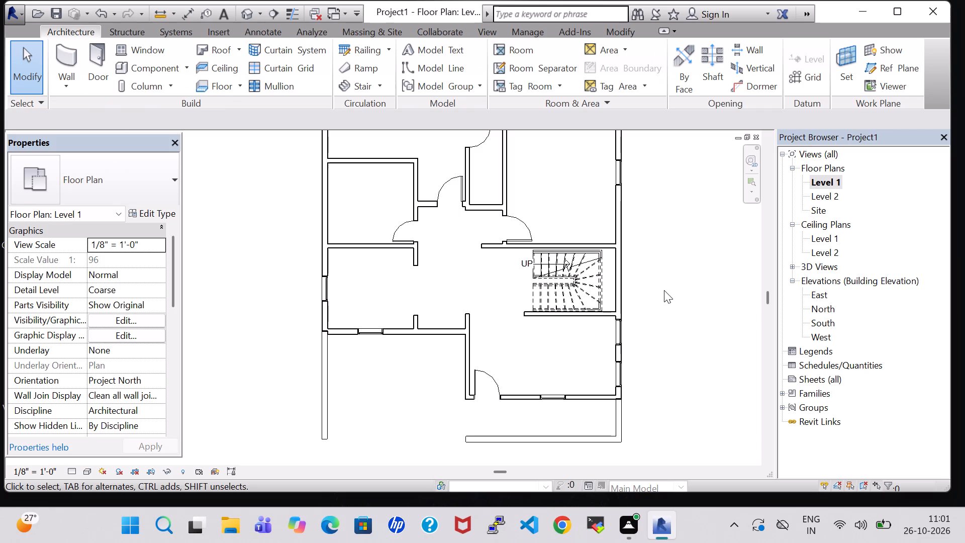
Nudge the window in the southeast room's south wall three increments east.
{"action": "left_click", "coordinate": [553, 400]}
{"action": "key", "text": "Right"}
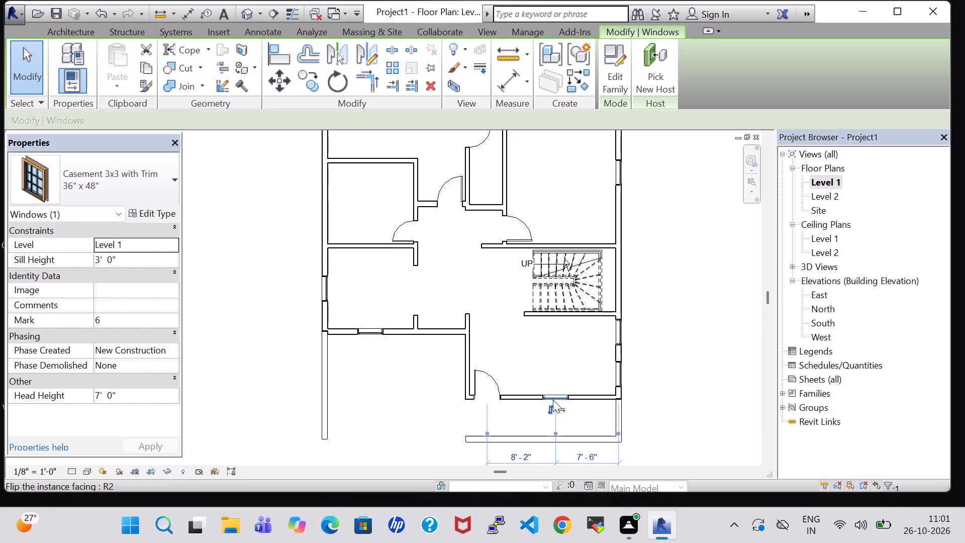
{"action": "key", "text": "Right"}
{"action": "key", "text": "Right"}
{"action": "left_click", "coordinate": [685, 358]}
Nudge the partition between the small central room and the east room one increment east, to 4'-11" from the small room's west wall.
{"action": "scroll", "coordinate": [685, 358], "scroll_direction": "down", "scroll_amount": 2}
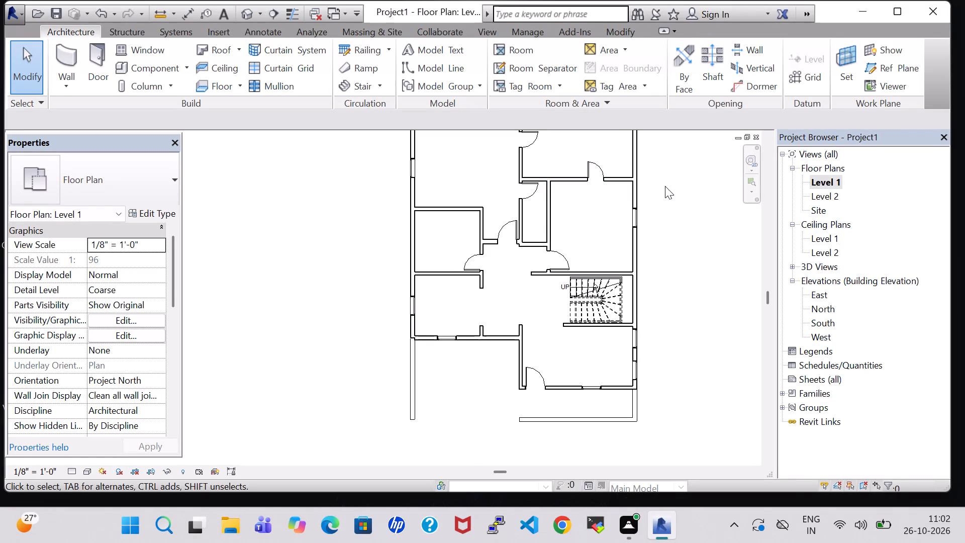
{"action": "middle_click_drag", "start_coordinate": [663, 218], "coordinate": [663, 254]}
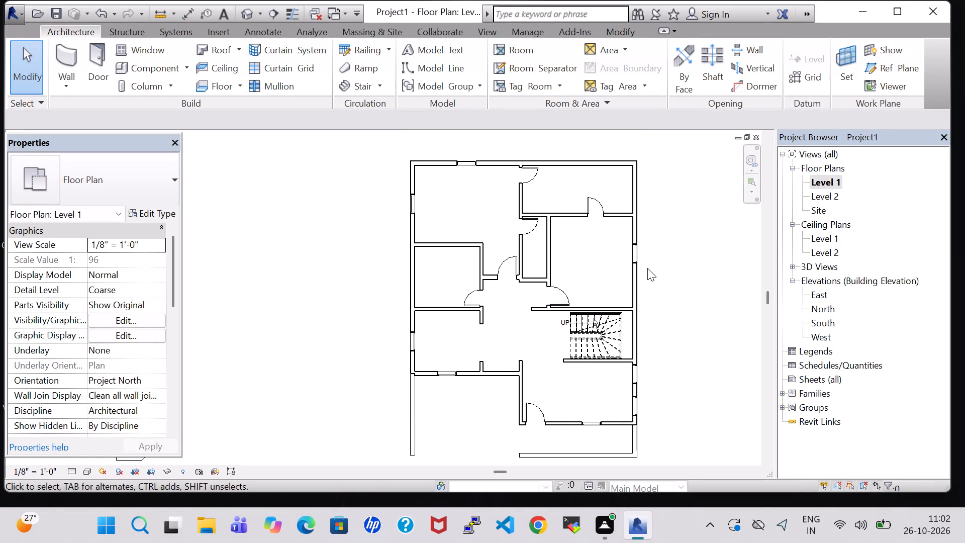
{"action": "left_click", "coordinate": [550, 248]}
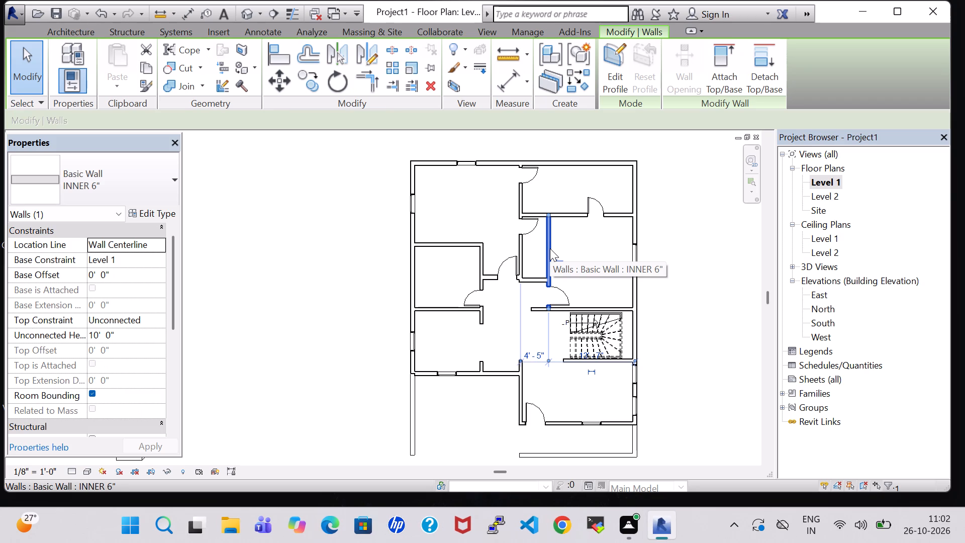
{"action": "key", "text": "Right"}
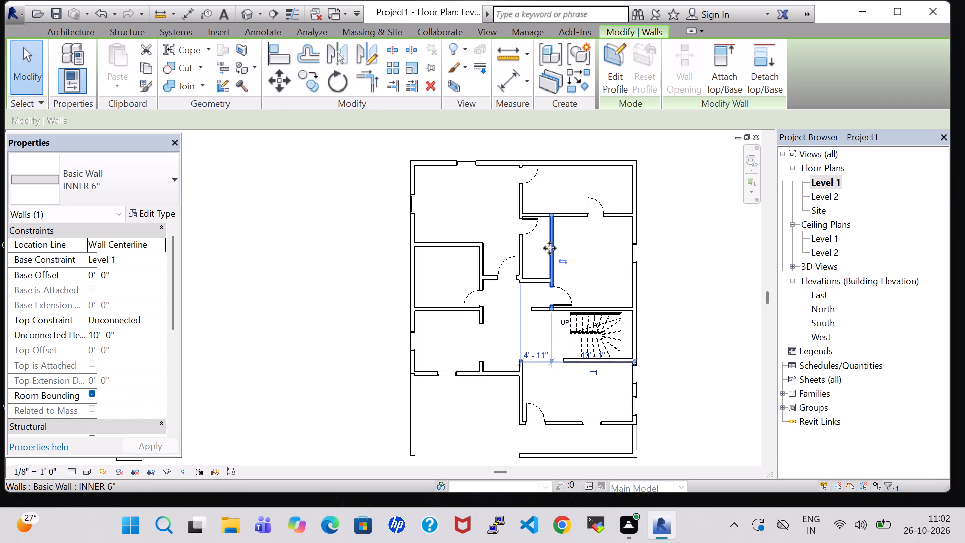
{"action": "left_click", "coordinate": [674, 271]}
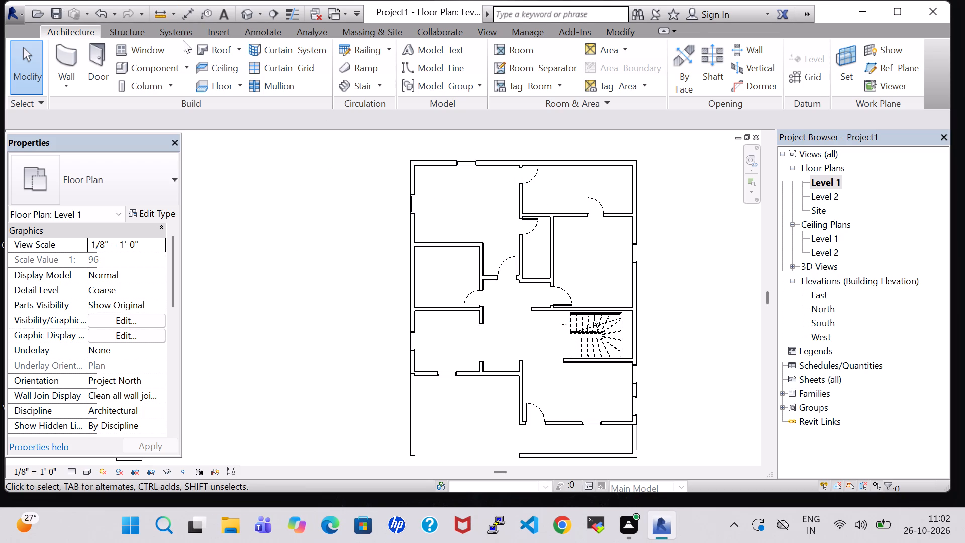
Inspect the house in the 3D view from several sides, checking the room layout, doors, windows and stair.
{"action": "left_click", "coordinate": [246, 12]}
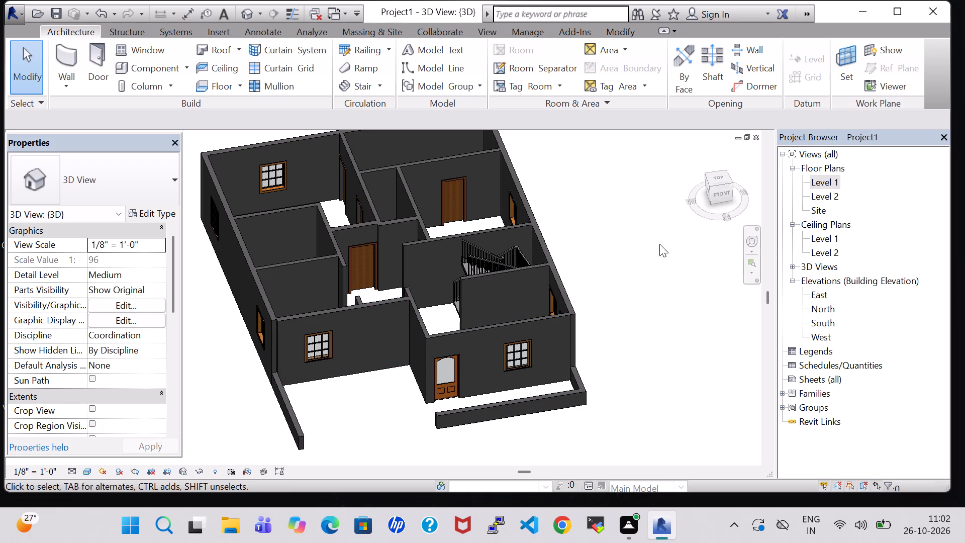
{"action": "middle_click_drag", "start_coordinate": [608, 214], "coordinate": [600, 339], "text": "shift"}
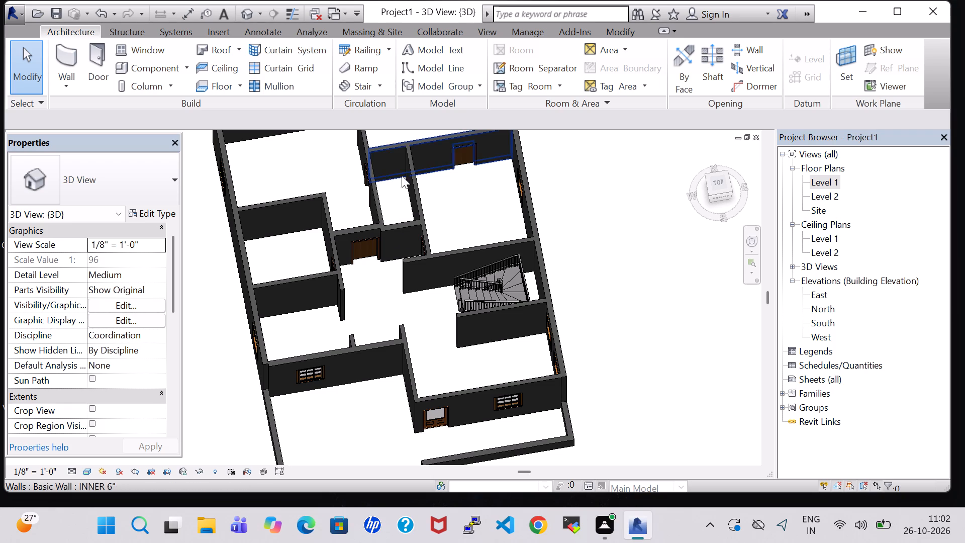
{"action": "middle_click_drag", "start_coordinate": [469, 213], "coordinate": [453, 173], "text": "shift"}
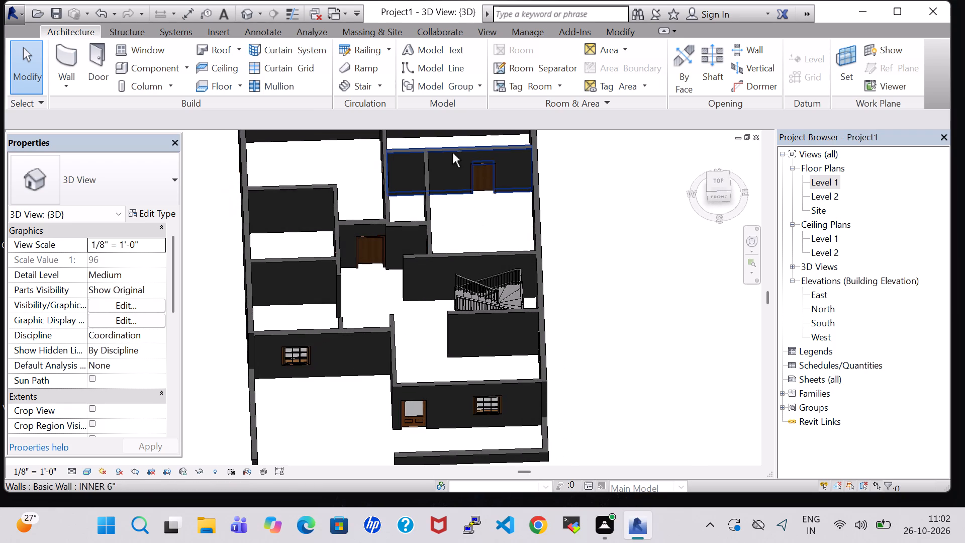
{"action": "double_click", "coordinate": [824, 179]}
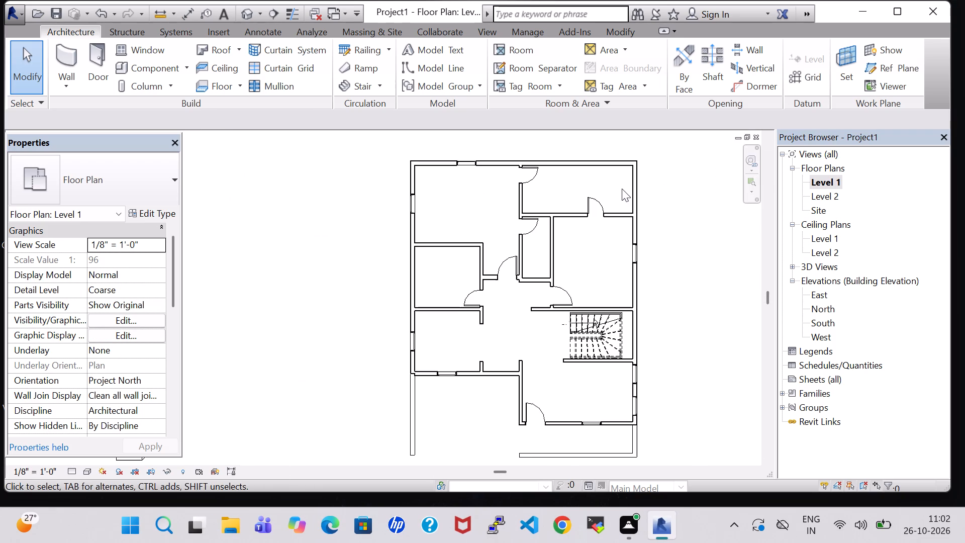
{"action": "left_click", "coordinate": [248, 10]}
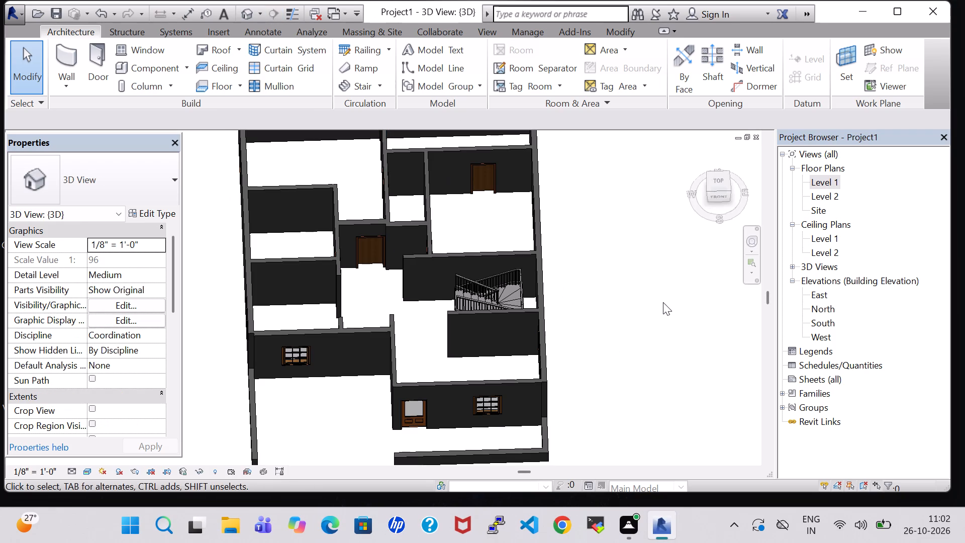
{"action": "middle_click_drag", "start_coordinate": [642, 302], "coordinate": [511, 266], "text": "shift"}
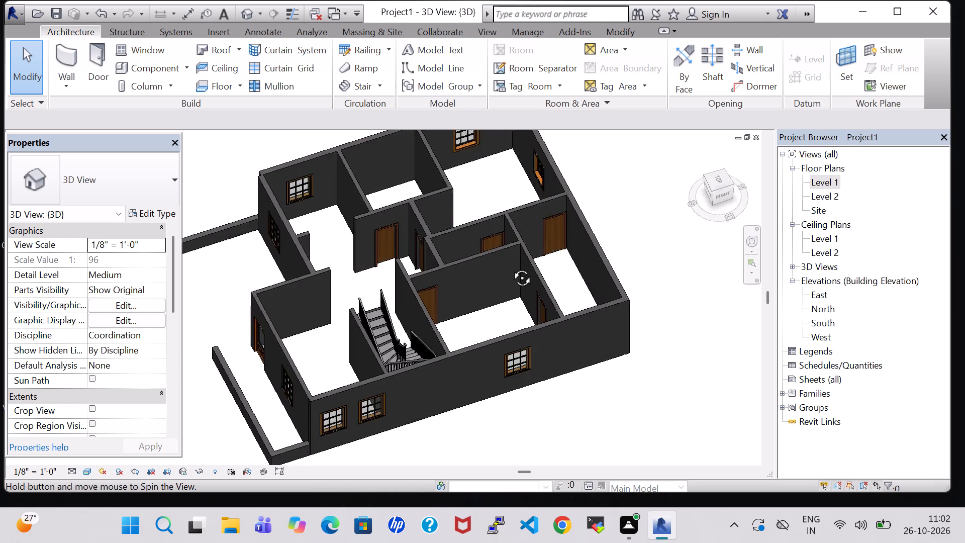
{"action": "middle_click_drag", "start_coordinate": [511, 266], "coordinate": [499, 272], "text": "shift"}
{"action": "scroll", "coordinate": [609, 273], "scroll_direction": "up", "scroll_amount": 1, "text": "shift"}
{"action": "middle_click_drag", "start_coordinate": [656, 273], "coordinate": [611, 294], "text": "shift"}
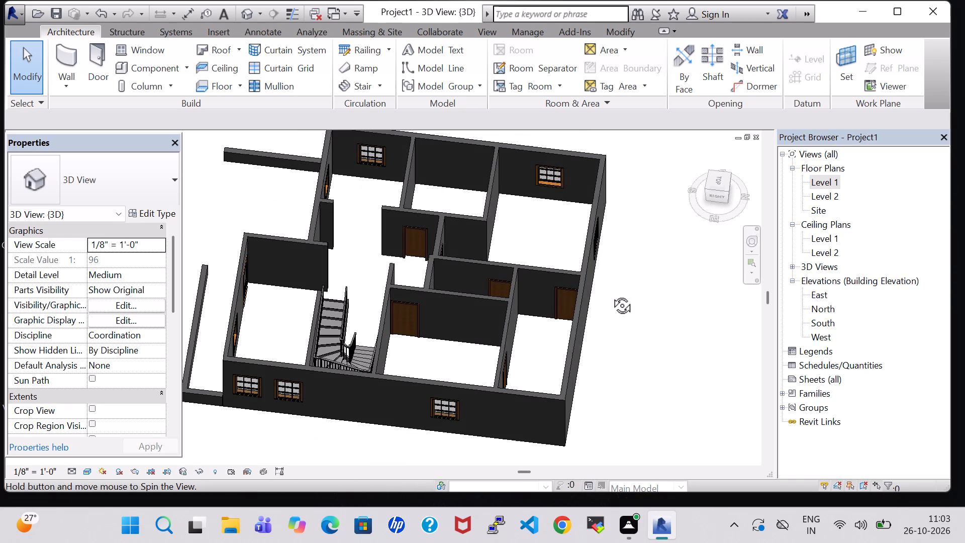
{"action": "middle_click_drag", "start_coordinate": [611, 294], "coordinate": [591, 302], "text": "shift"}
{"action": "middle_click", "coordinate": [587, 302], "text": "shift"}
{"action": "middle_click_drag", "start_coordinate": [583, 303], "coordinate": [566, 306], "text": "shift"}
{"action": "middle_click_drag", "start_coordinate": [612, 334], "coordinate": [509, 398], "text": "shift"}
{"action": "middle_click_drag", "start_coordinate": [611, 375], "coordinate": [607, 331]}
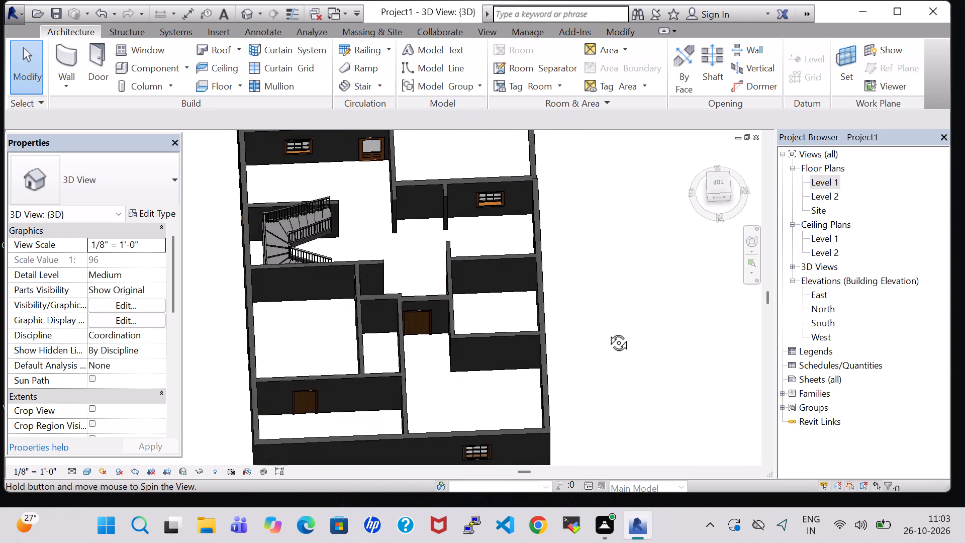
{"action": "middle_click_drag", "start_coordinate": [607, 331], "coordinate": [611, 317]}
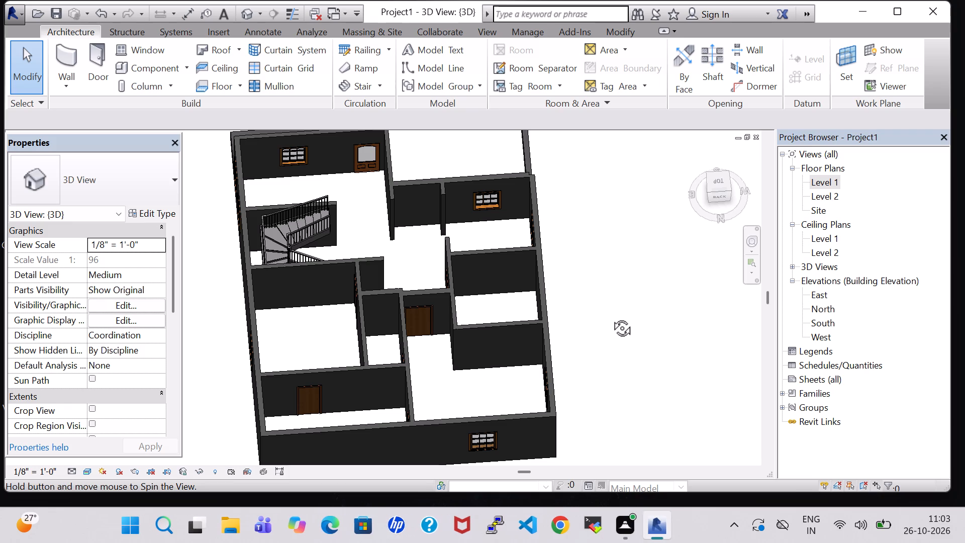
{"action": "middle_click_drag", "start_coordinate": [611, 317], "coordinate": [598, 319]}
{"action": "middle_click", "coordinate": [579, 323], "text": "shift"}
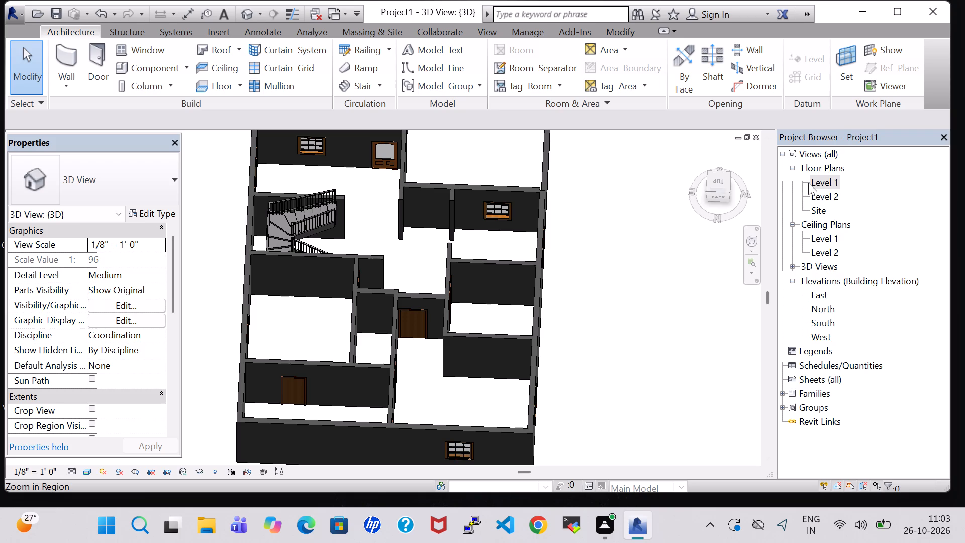
Load the Transom with Trim window family from the US Imperial Windows library for placement on the Level 1 plan.
{"action": "double_click", "coordinate": [821, 183]}
{"action": "left_click", "coordinate": [158, 56]}
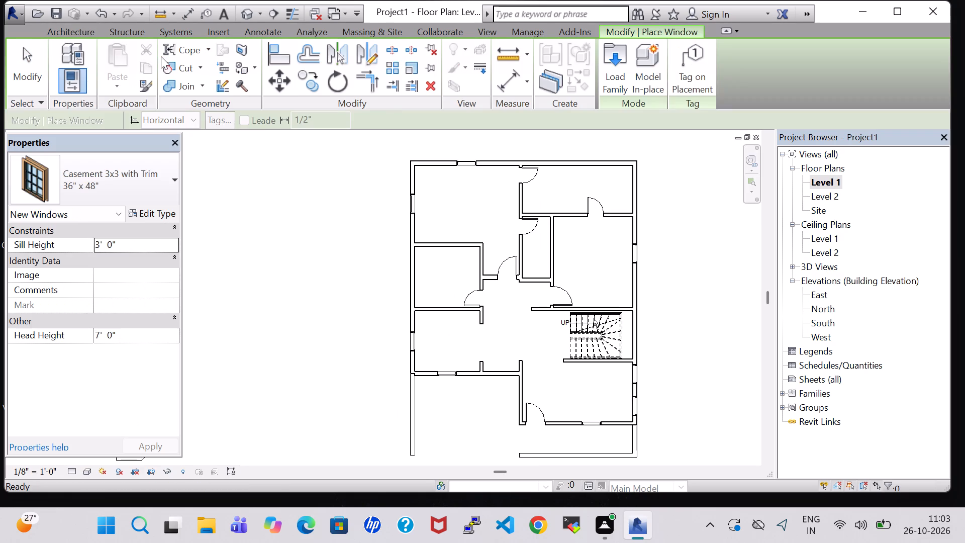
{"action": "left_click", "coordinate": [627, 78]}
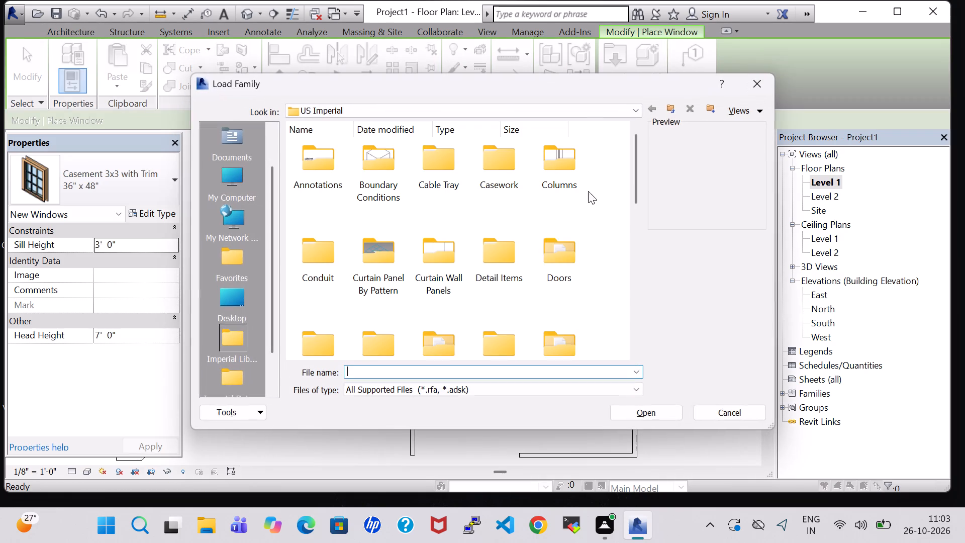
{"action": "left_click", "coordinate": [568, 334]}
{"action": "key", "text": "w"}
{"action": "double_click", "coordinate": [460, 317]}
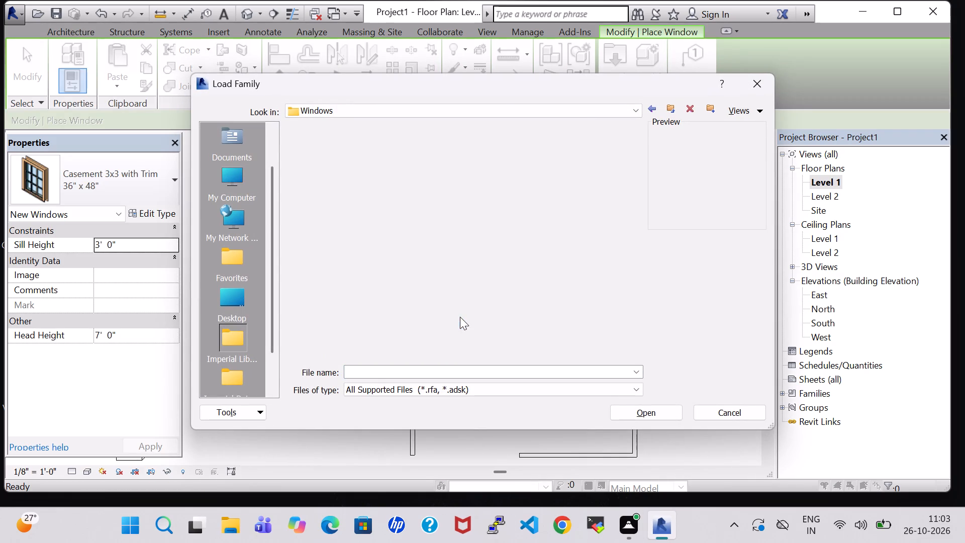
{"action": "scroll", "coordinate": [464, 293], "scroll_direction": "down", "scroll_amount": 5}
{"action": "left_click", "coordinate": [497, 226]}
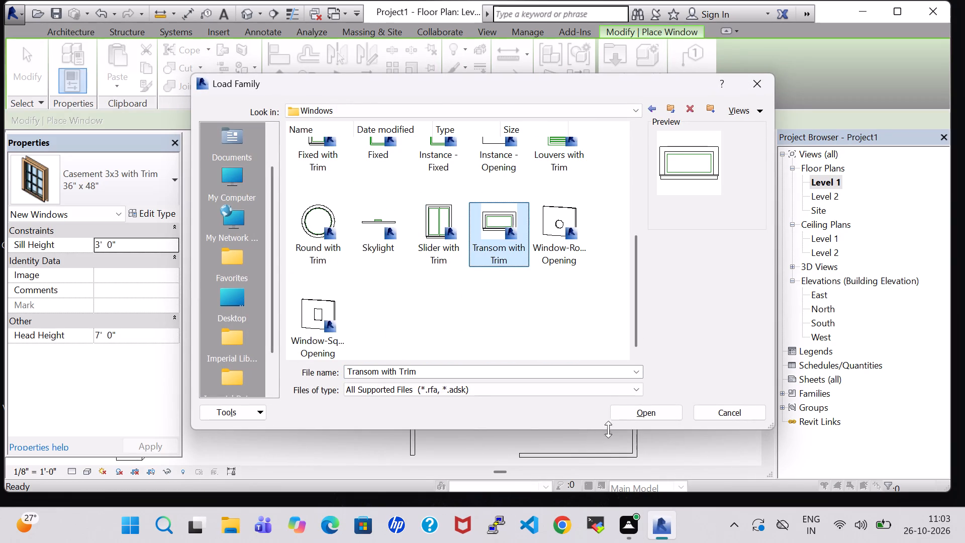
{"action": "left_click", "coordinate": [624, 409]}
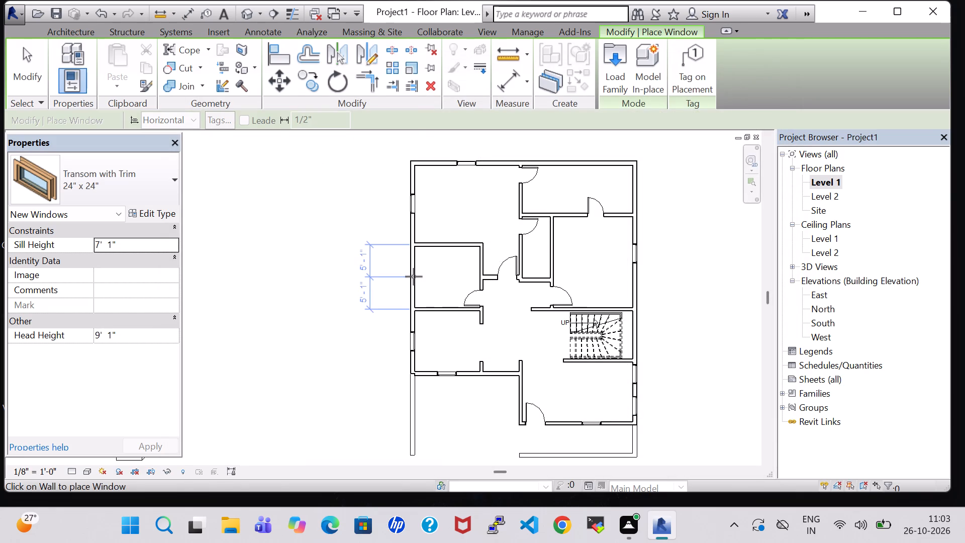
Place 24" x 24" transom windows in the middle west room's west wall, about 4'-4" from its north partition, and centered in the small central room's north wall.
{"action": "double_click", "coordinate": [413, 272]}
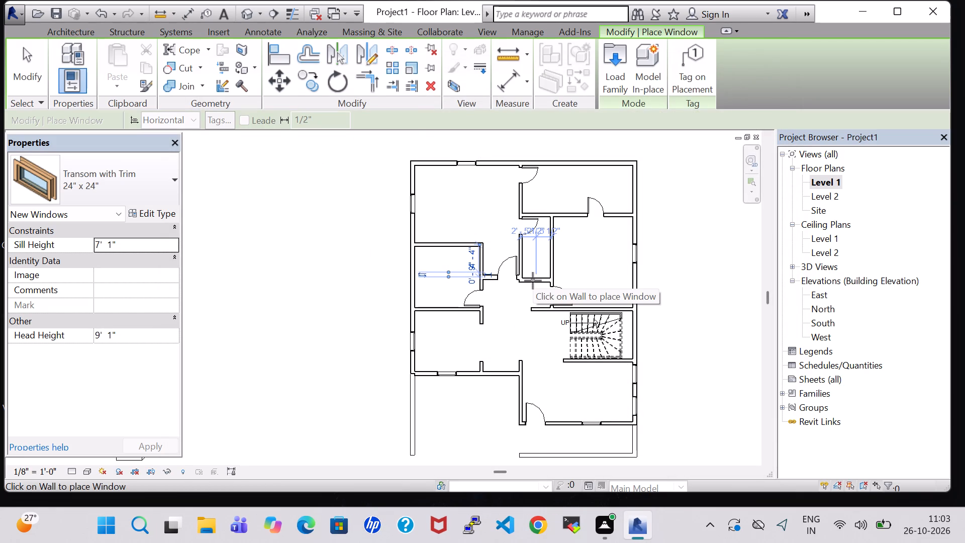
{"action": "scroll", "coordinate": [539, 216], "scroll_direction": "up", "scroll_amount": 9}
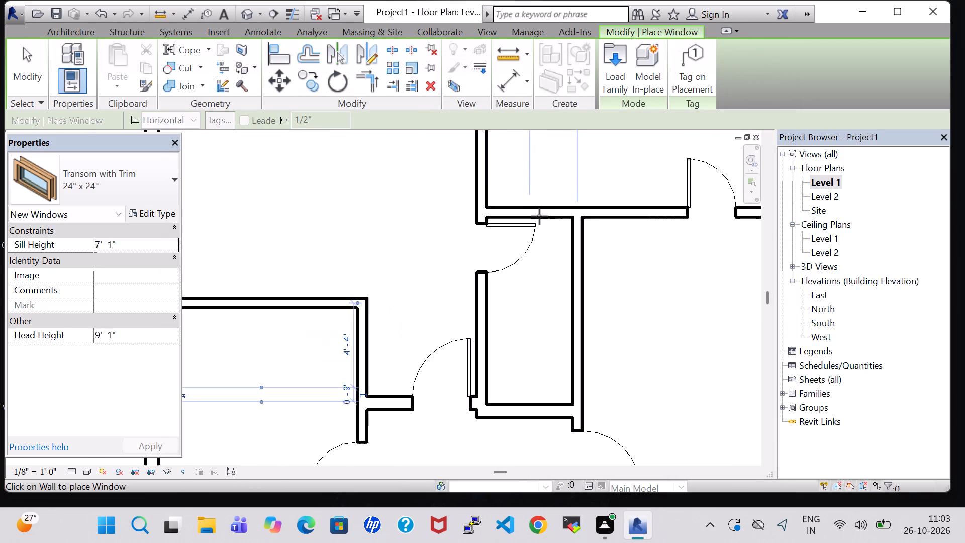
{"action": "left_click", "coordinate": [527, 210]}
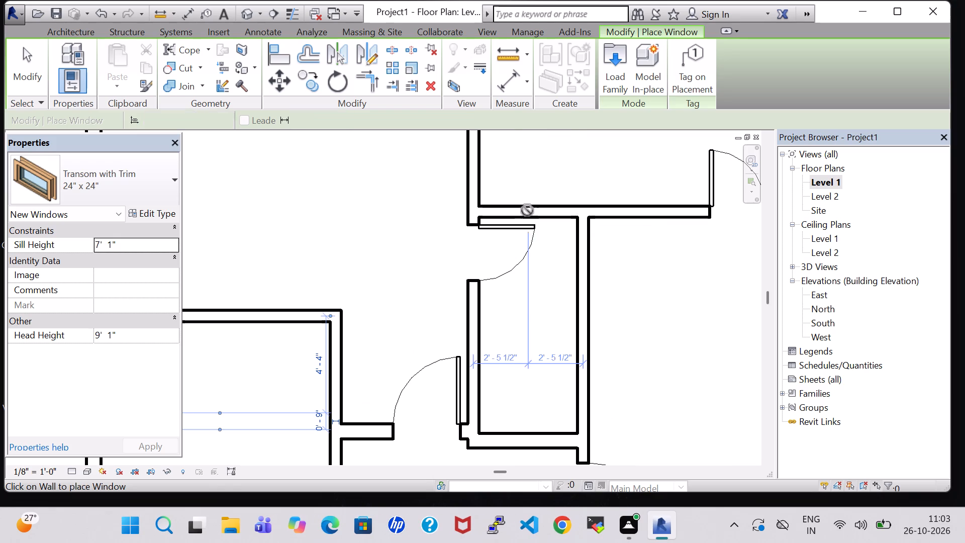
{"action": "key", "text": "Escape"}
{"action": "key", "text": "Escape"}
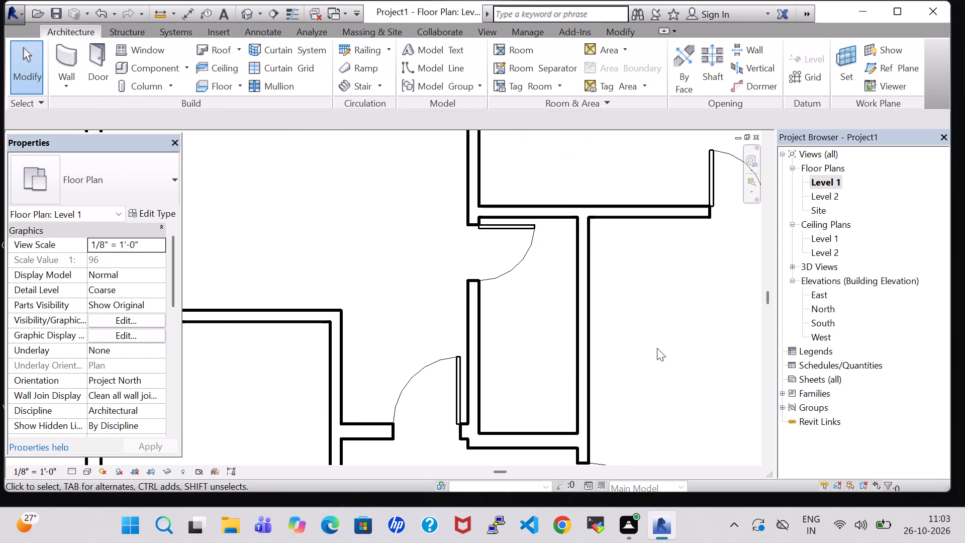
Load the Bed-Box family from the Furniture library's Beds folder as a component.
{"action": "scroll", "coordinate": [657, 348], "scroll_direction": "down", "scroll_amount": 10}
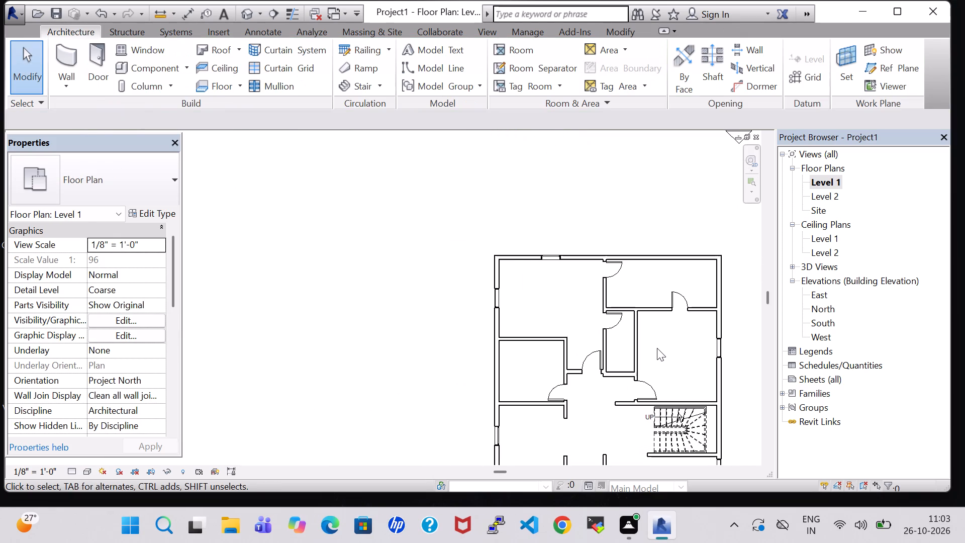
{"action": "middle_click_drag", "start_coordinate": [657, 348], "coordinate": [549, 274]}
{"action": "scroll", "coordinate": [549, 274], "scroll_direction": "up", "scroll_amount": 1}
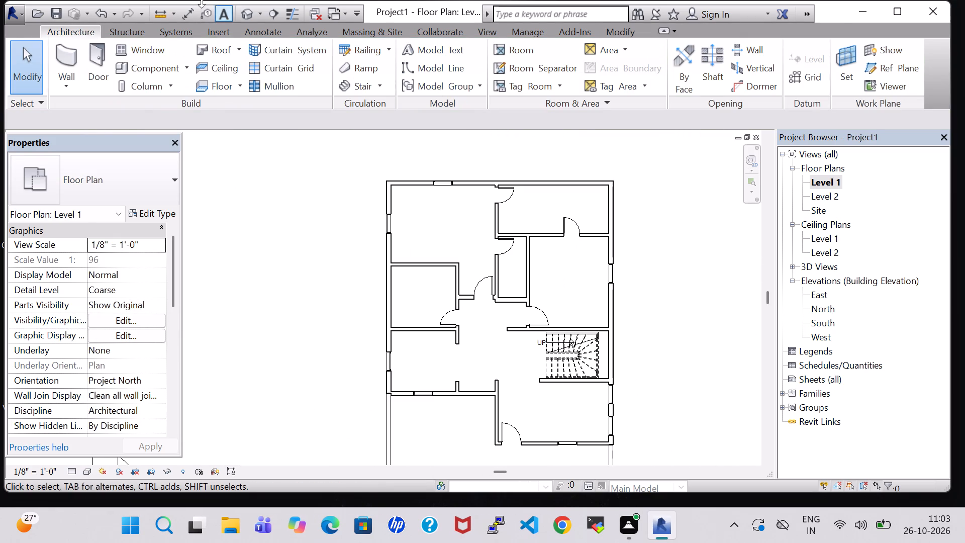
{"action": "left_click", "coordinate": [152, 59]}
{"action": "left_click", "coordinate": [606, 51]}
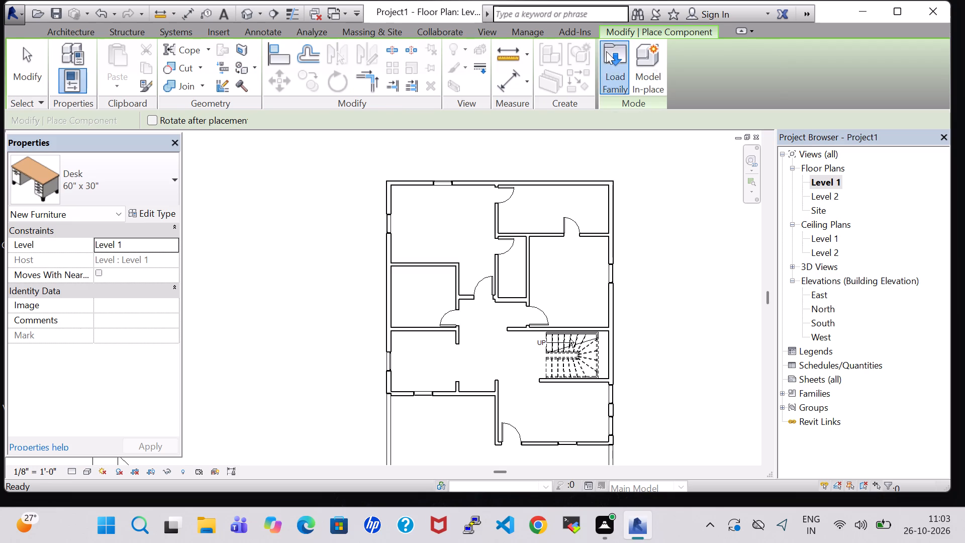
{"action": "double_click", "coordinate": [542, 355]}
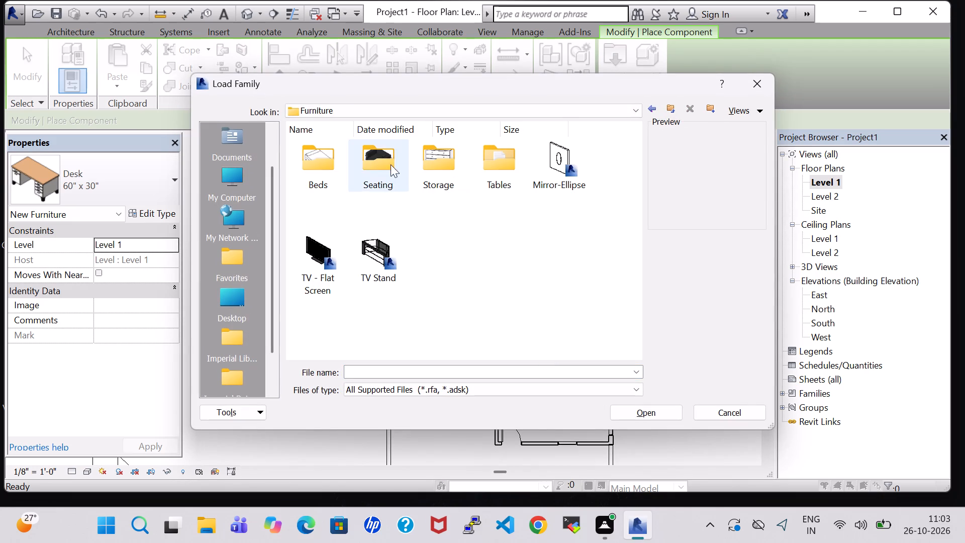
{"action": "left_click", "coordinate": [289, 156]}
{"action": "double_click", "coordinate": [315, 164]}
{"action": "left_click", "coordinate": [315, 164]}
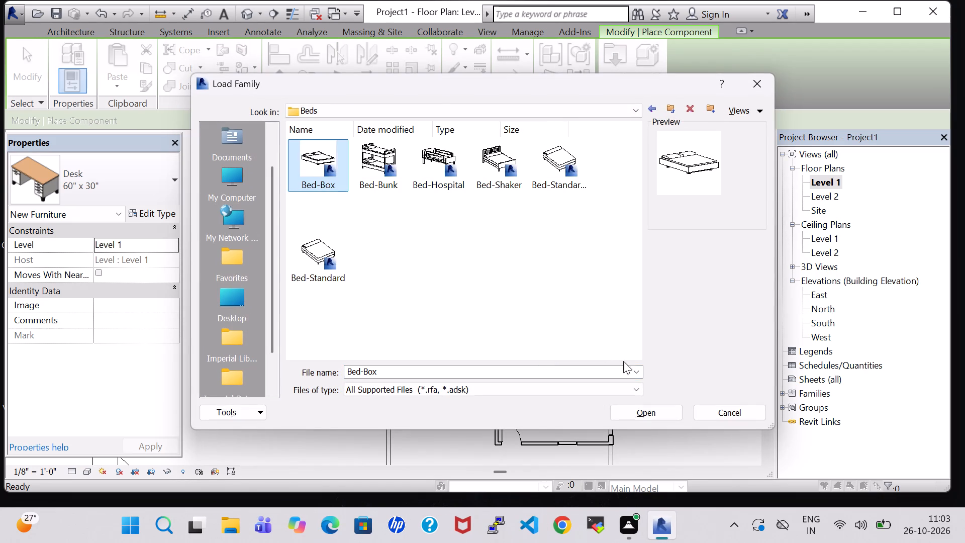
{"action": "left_click", "coordinate": [657, 407]}
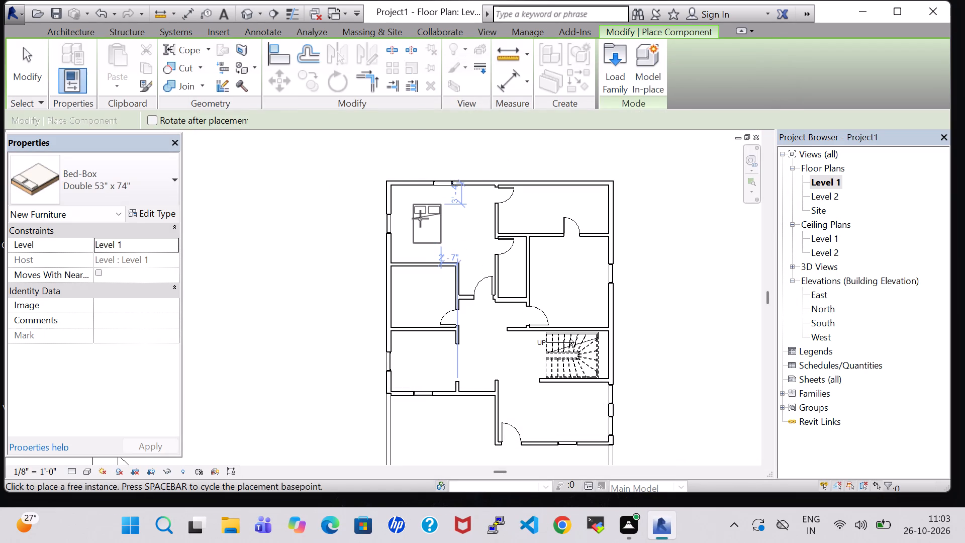
Place a Double 53" x 74" Bed-Box in the northwest room, rotated with its pillows toward the west wall, about 10" from it.
{"action": "key", "text": "space"}
{"action": "scroll", "coordinate": [420, 225], "scroll_direction": "up", "scroll_amount": 5}
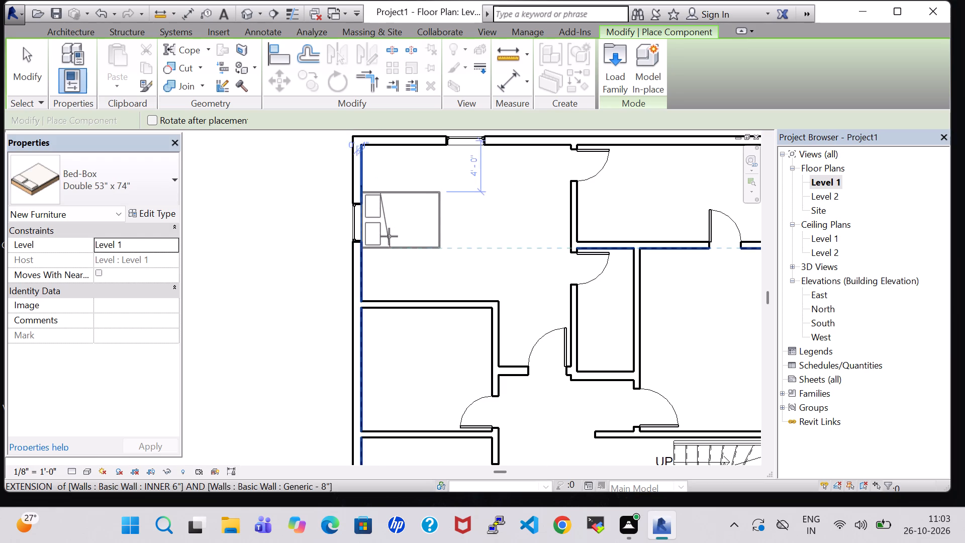
{"action": "left_click", "coordinate": [398, 242]}
{"action": "key", "text": "Escape"}
{"action": "key", "text": "Escape"}
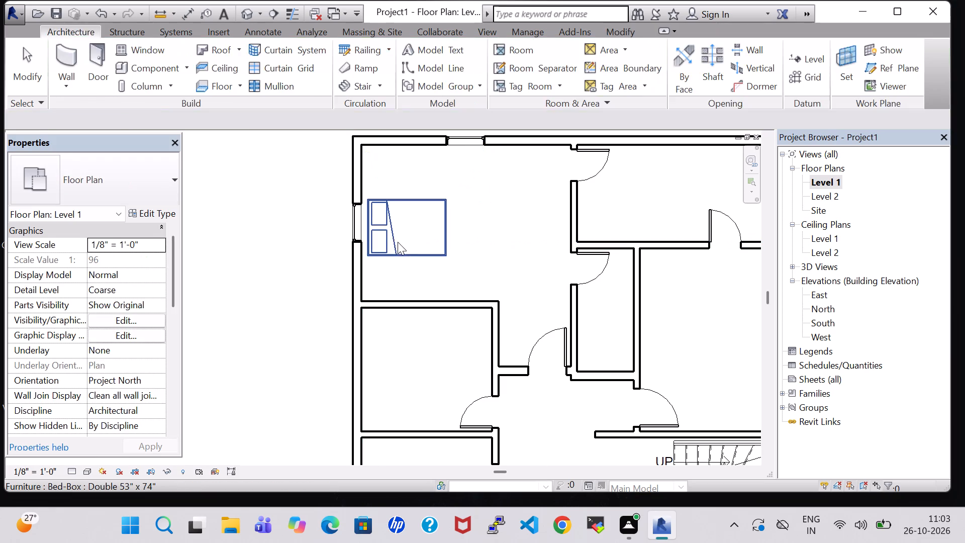
Change the northwest room's bed to the Queen 60" x 79" type.
{"action": "left_click", "coordinate": [398, 242]}
{"action": "left_click", "coordinate": [148, 191]}
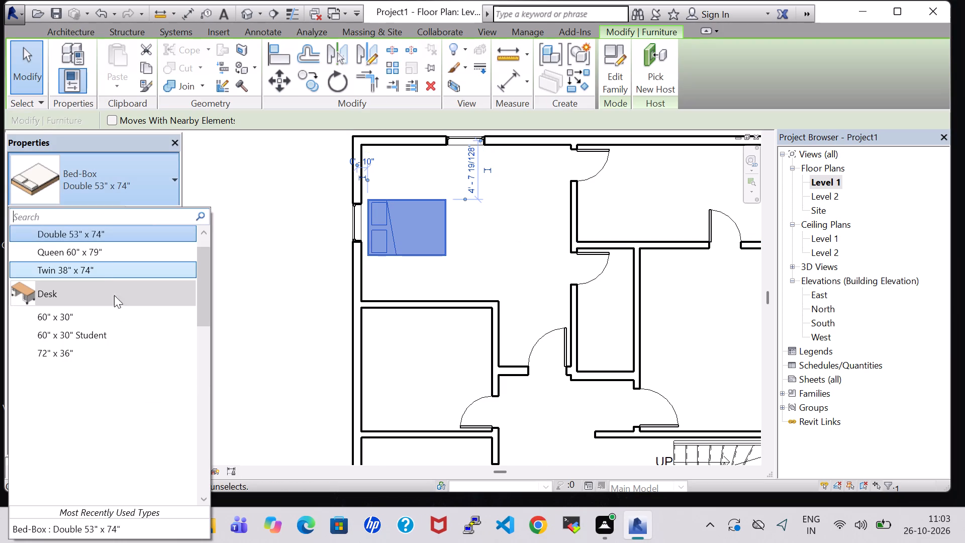
{"action": "left_click", "coordinate": [106, 258]}
{"action": "left_click", "coordinate": [523, 235]}
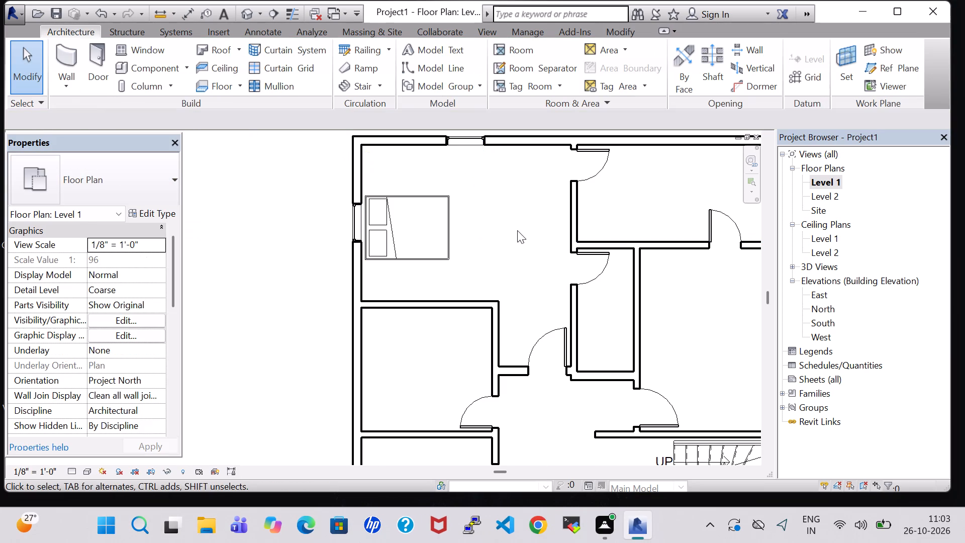
Load the Table-Coffee family from the Furniture library's Tables folder as a component.
{"action": "left_click", "coordinate": [152, 72]}
{"action": "left_click", "coordinate": [625, 66]}
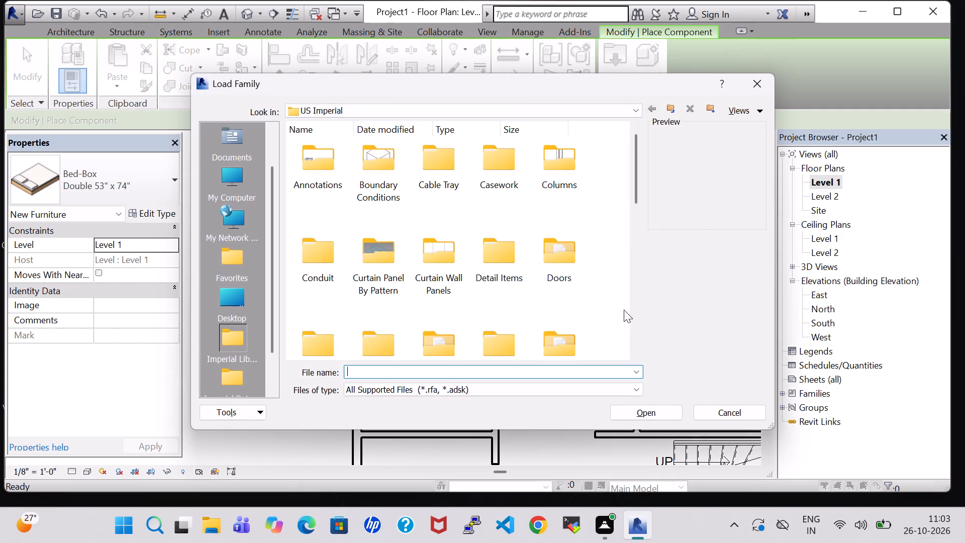
{"action": "double_click", "coordinate": [573, 338]}
{"action": "double_click", "coordinate": [477, 164]}
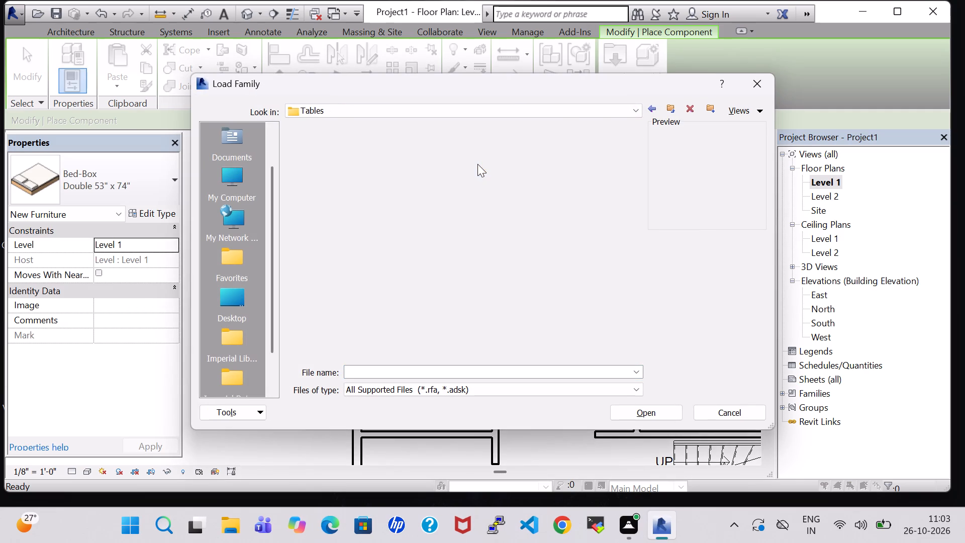
{"action": "left_click", "coordinate": [380, 164]}
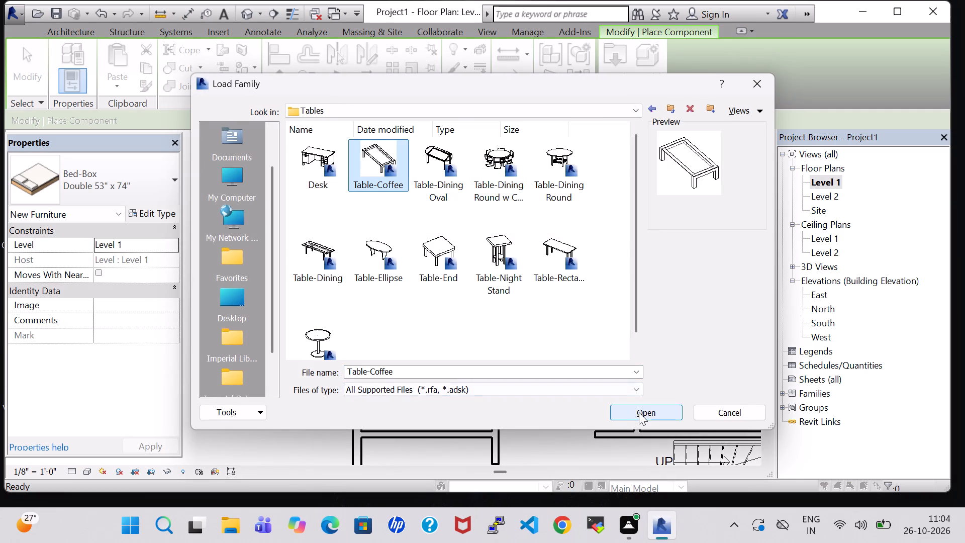
{"action": "left_click", "coordinate": [639, 412]}
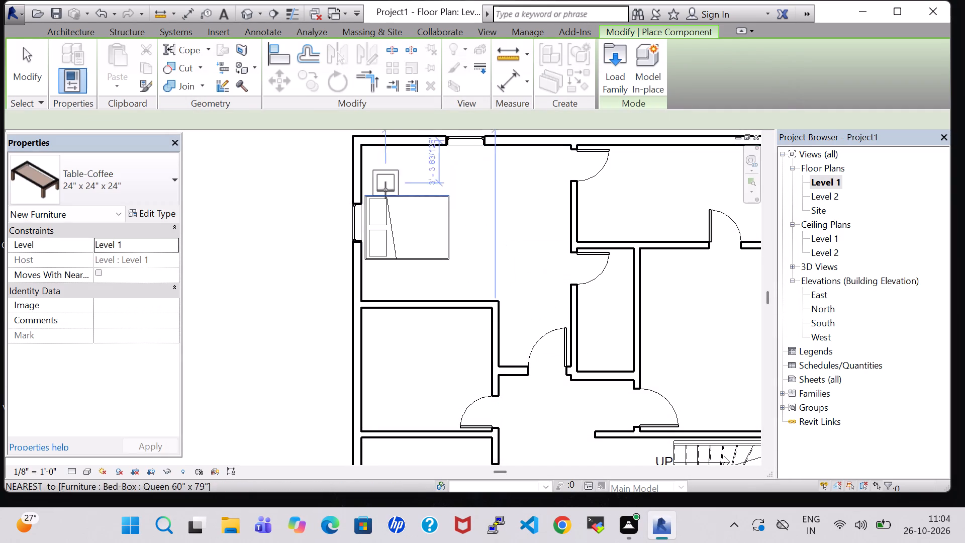
Place a 24" x 24" x 24" Table-Coffee just south of the northwest room's bed, beside the west wall.
{"action": "scroll", "coordinate": [377, 278], "scroll_direction": "up", "scroll_amount": 6}
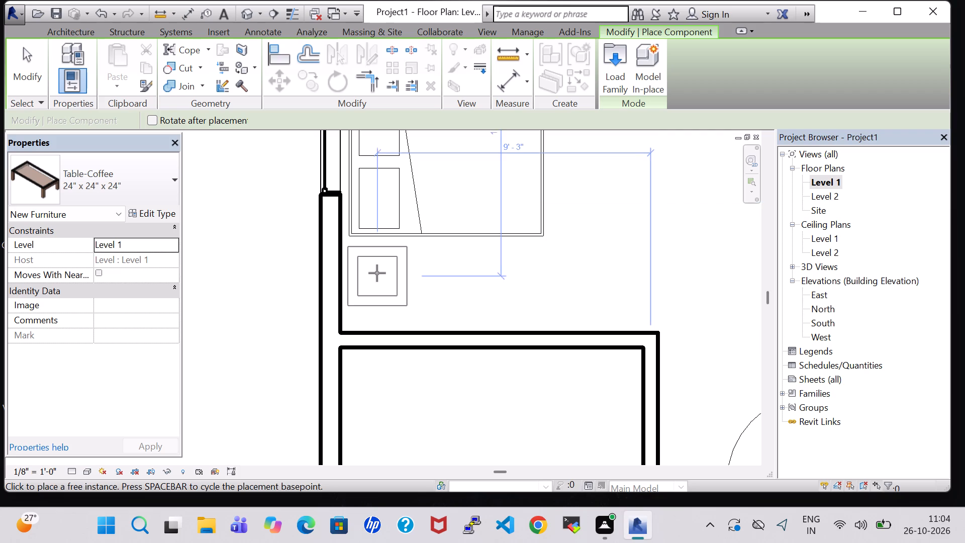
{"action": "left_click", "coordinate": [377, 273]}
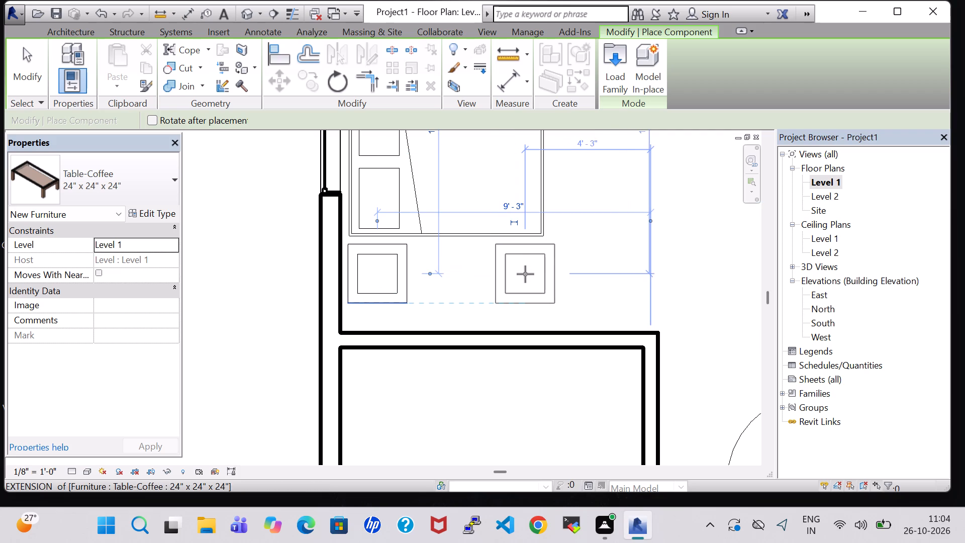
{"action": "key", "text": "Escape"}
{"action": "key", "text": "Escape"}
Load the Table-End family from the Furniture library's Tables folder as a component.
{"action": "left_click", "coordinate": [149, 64]}
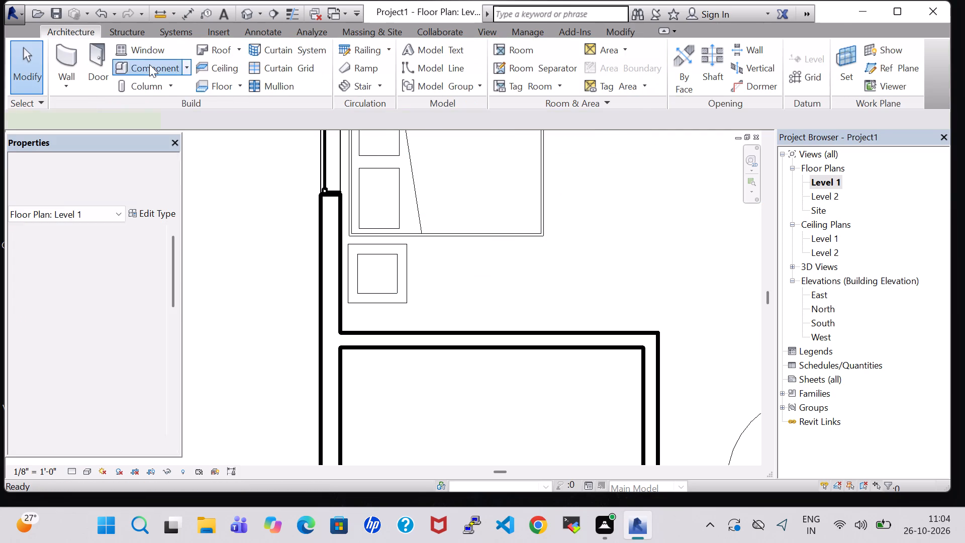
{"action": "left_click", "coordinate": [614, 73]}
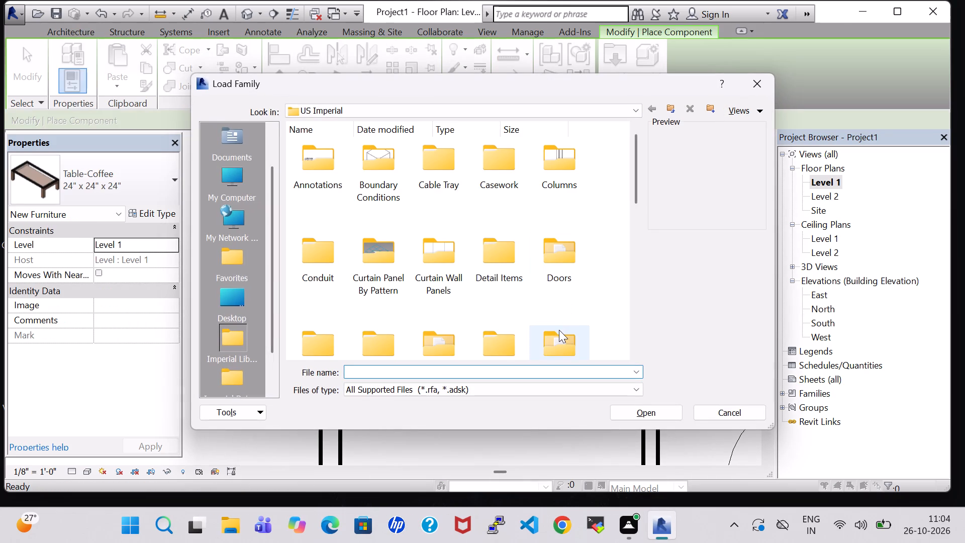
{"action": "double_click", "coordinate": [559, 330]}
{"action": "double_click", "coordinate": [507, 180]}
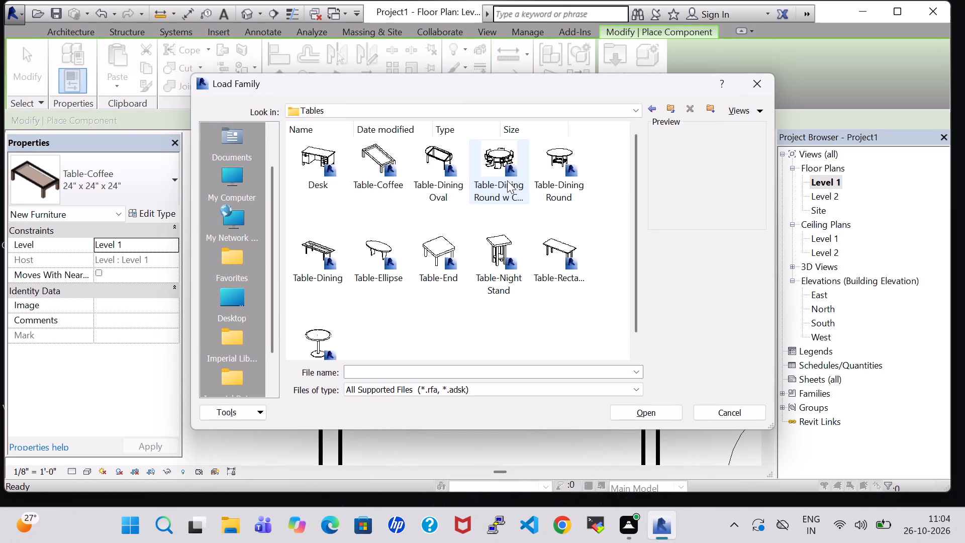
{"action": "left_click", "coordinate": [420, 233]}
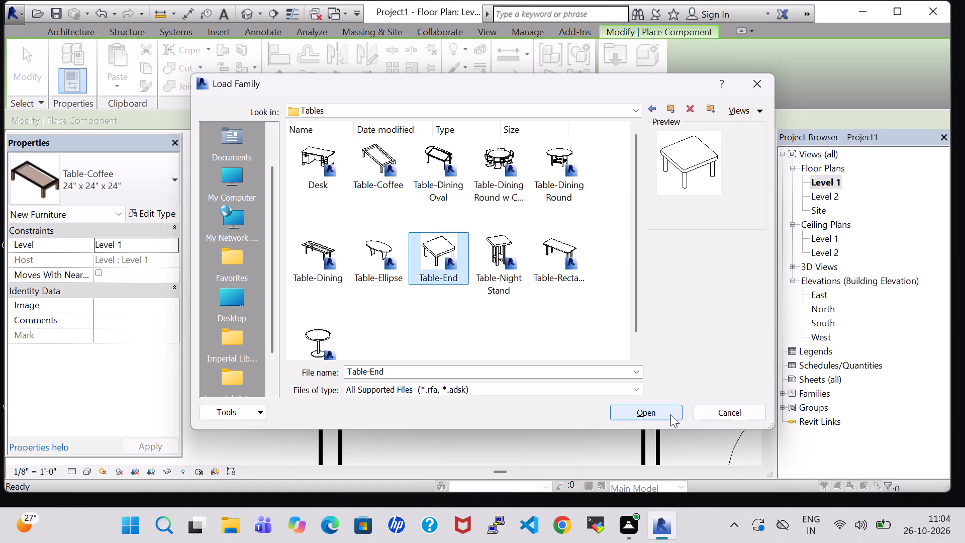
{"action": "left_click", "coordinate": [655, 414]}
Place a 24" x 24" Table-End just north of the northwest room's bed, beside the west wall, about 2'-0" from the north wall.
{"action": "scroll", "coordinate": [484, 267], "scroll_direction": "down", "scroll_amount": 2}
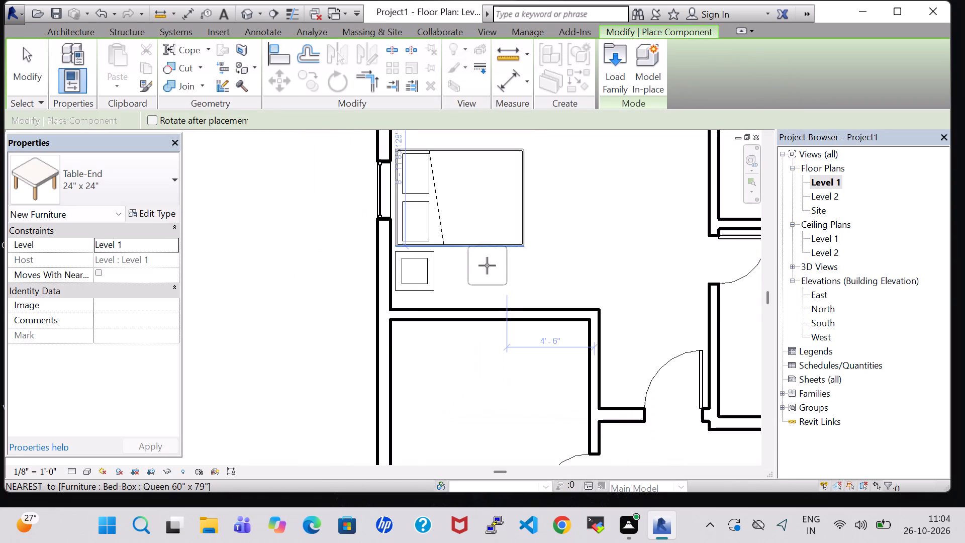
{"action": "scroll", "coordinate": [487, 265], "scroll_direction": "down", "scroll_amount": 2}
{"action": "middle_click_drag", "start_coordinate": [528, 216], "coordinate": [542, 338]}
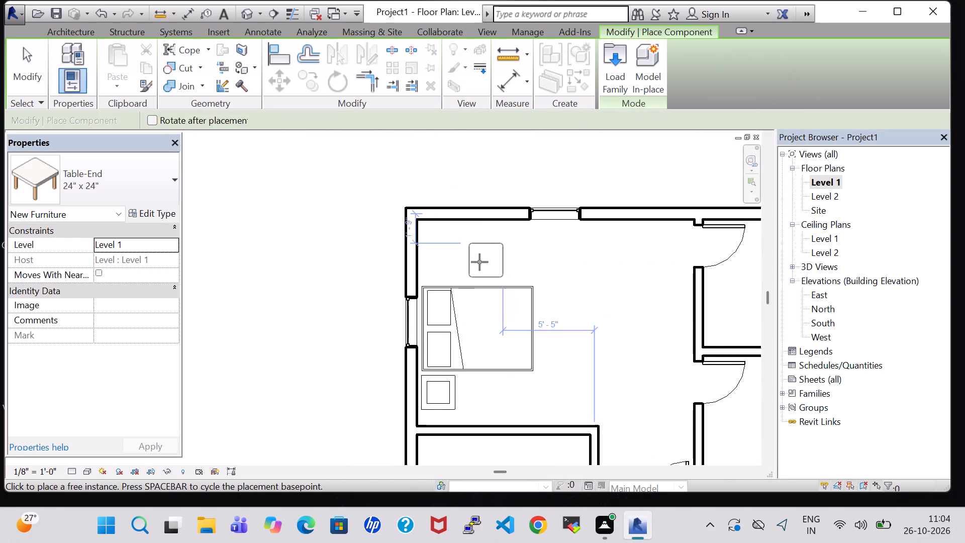
{"action": "scroll", "coordinate": [446, 267], "scroll_direction": "up", "scroll_amount": 7}
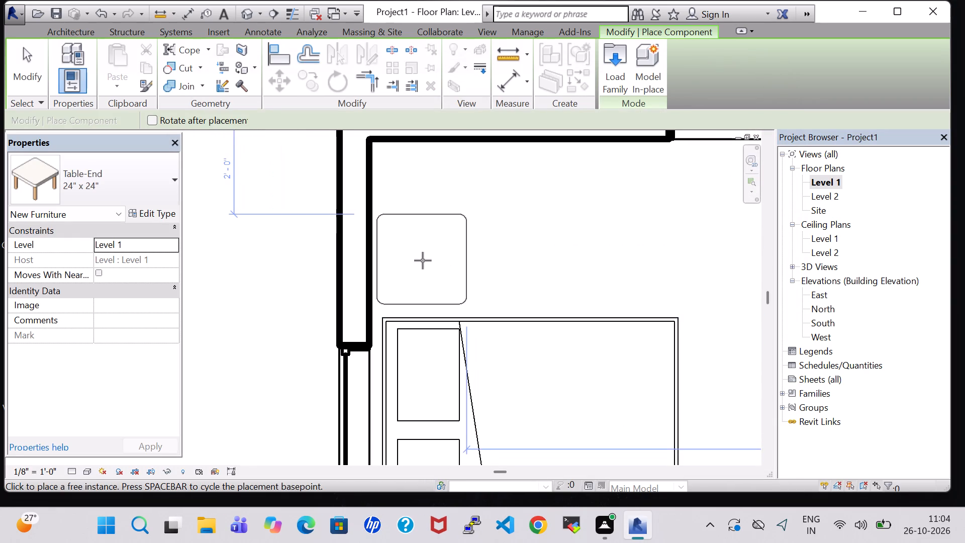
{"action": "left_click", "coordinate": [423, 260]}
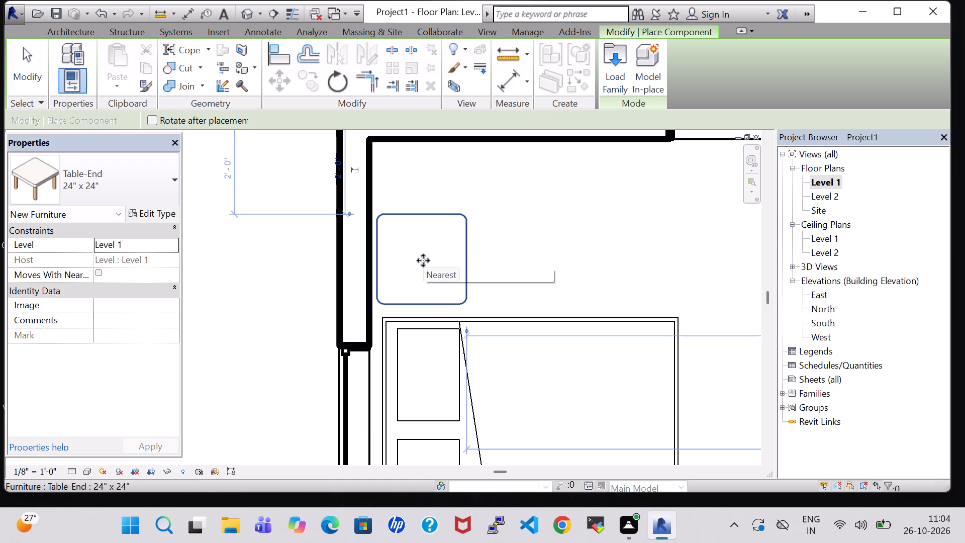
{"action": "key", "text": "Escape"}
{"action": "key", "text": "Escape"}
Nudge the northwest room's Queen bed slightly west so its head lines up with the end table's west edge.
{"action": "left_click", "coordinate": [476, 323]}
{"action": "key", "text": "Left"}
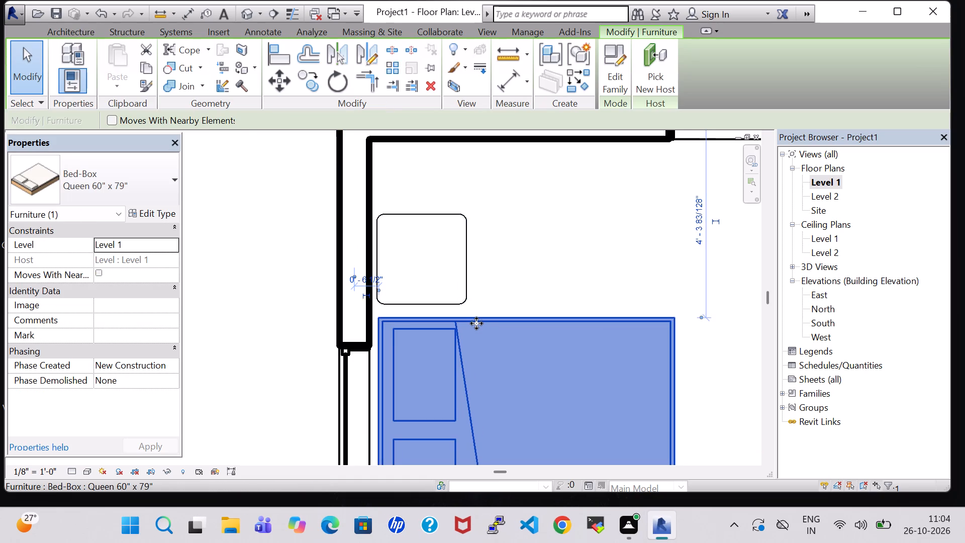
{"action": "key", "text": "Left"}
{"action": "left_click", "coordinate": [517, 239]}
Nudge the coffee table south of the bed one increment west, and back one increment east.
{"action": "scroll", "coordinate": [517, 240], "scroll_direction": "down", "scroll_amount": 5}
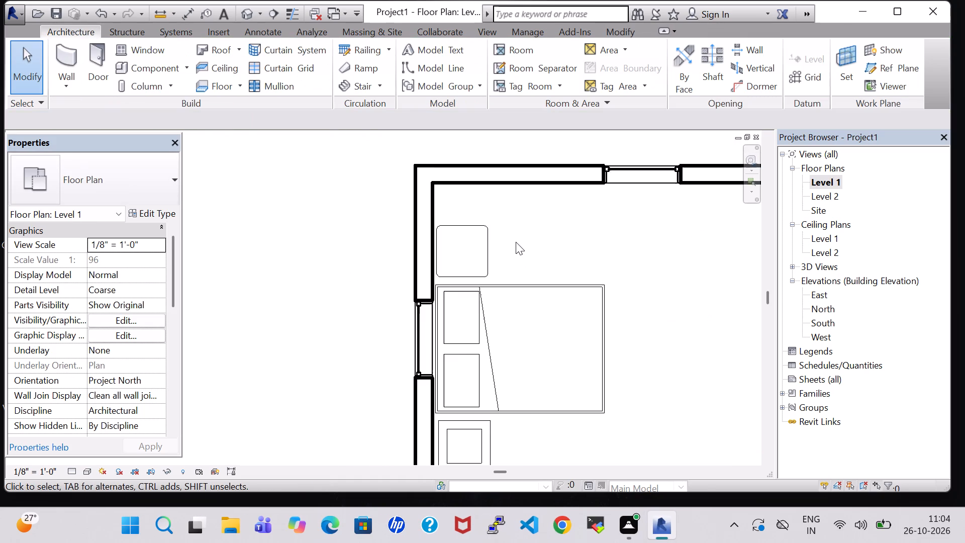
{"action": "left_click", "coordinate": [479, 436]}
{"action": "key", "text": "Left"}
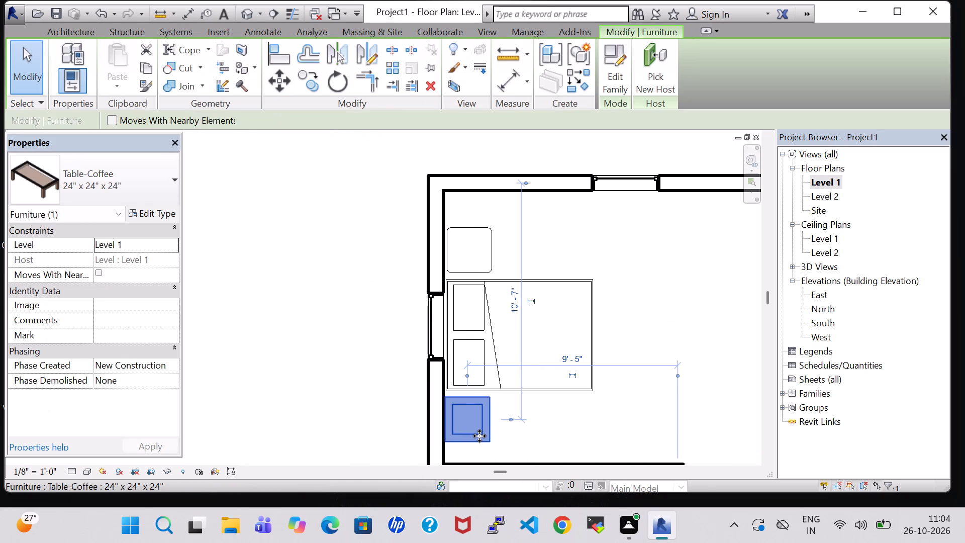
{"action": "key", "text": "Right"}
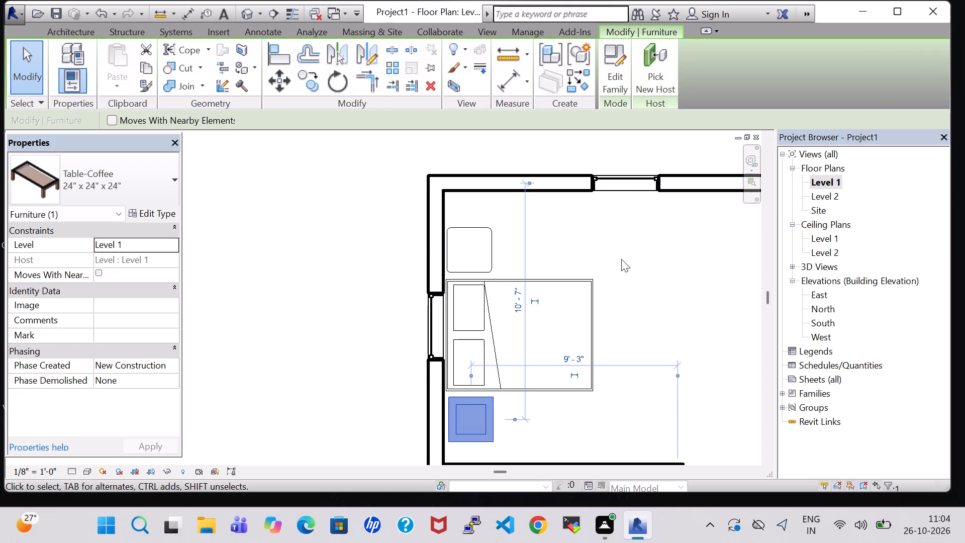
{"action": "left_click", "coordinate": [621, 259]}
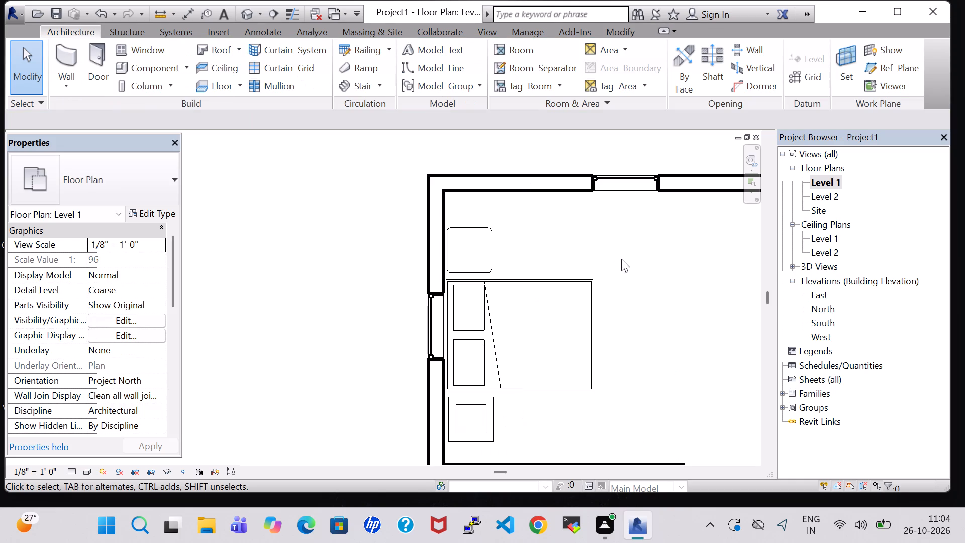
Load the Dresser family from the Furniture library's Storage folder as a component.
{"action": "scroll", "coordinate": [621, 259], "scroll_direction": "down", "scroll_amount": 2}
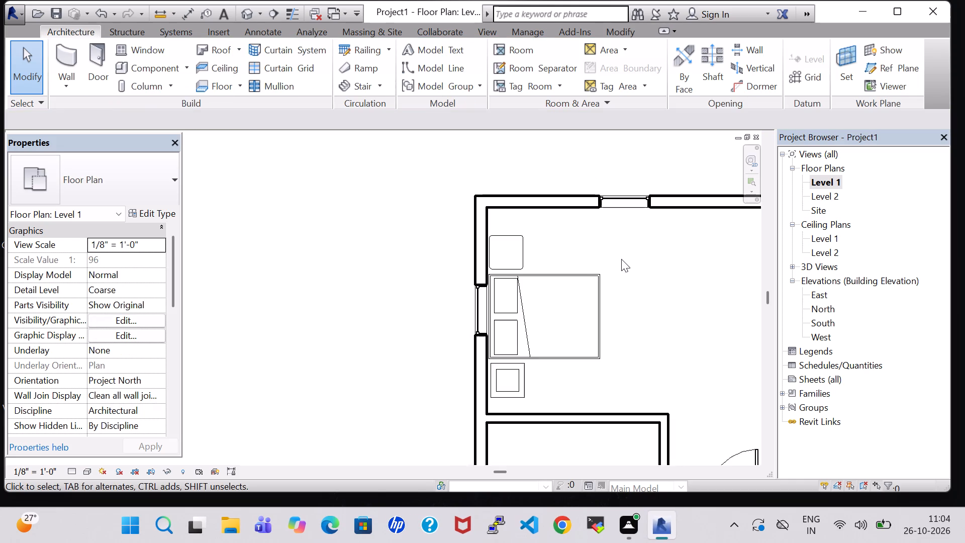
{"action": "scroll", "coordinate": [621, 259], "scroll_direction": "down", "scroll_amount": 2}
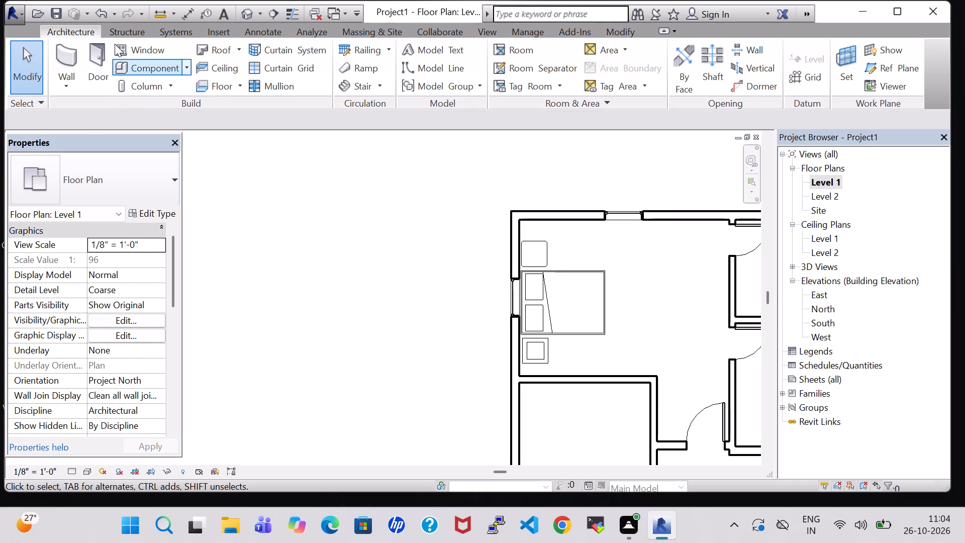
{"action": "left_click", "coordinate": [137, 64]}
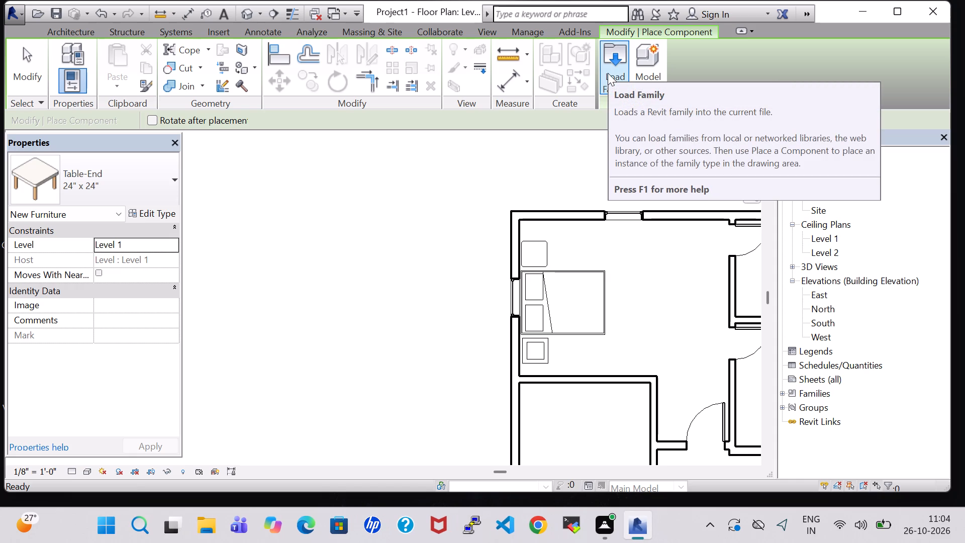
{"action": "left_click", "coordinate": [608, 73]}
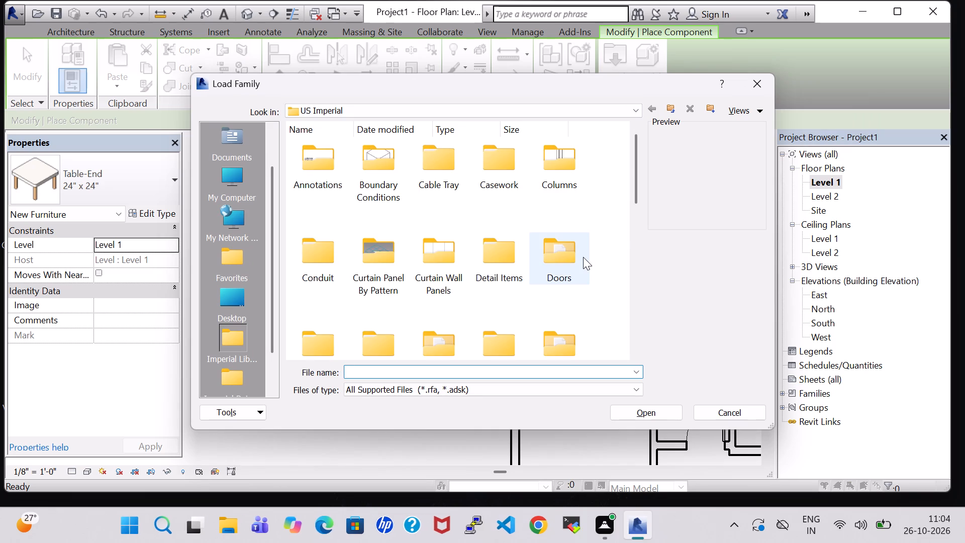
{"action": "scroll", "coordinate": [577, 262], "scroll_direction": "down", "scroll_amount": 1}
{"action": "scroll", "coordinate": [563, 208], "scroll_direction": "up", "scroll_amount": 1}
{"action": "scroll", "coordinate": [563, 208], "scroll_direction": "down", "scroll_amount": 2}
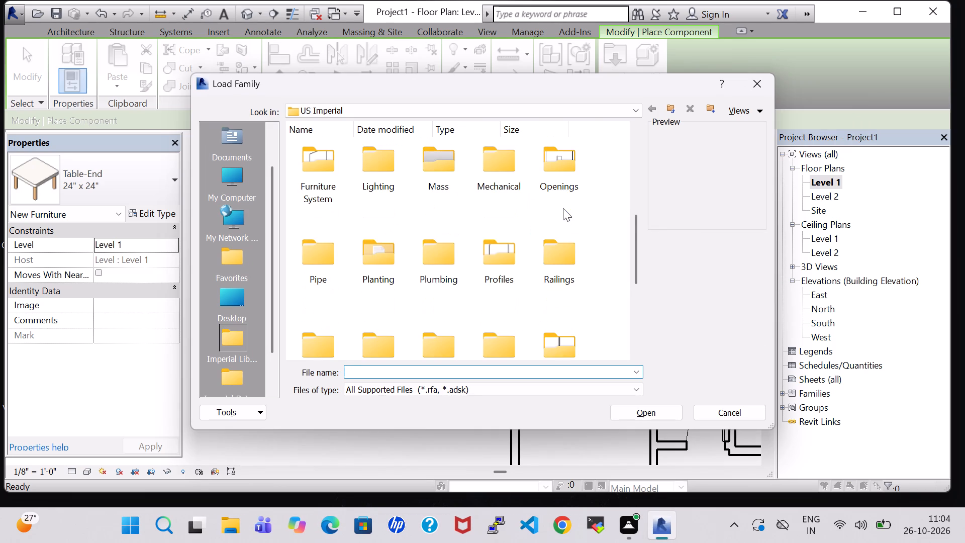
{"action": "scroll", "coordinate": [563, 165], "scroll_direction": "up", "scroll_amount": 1}
{"action": "double_click", "coordinate": [562, 232]}
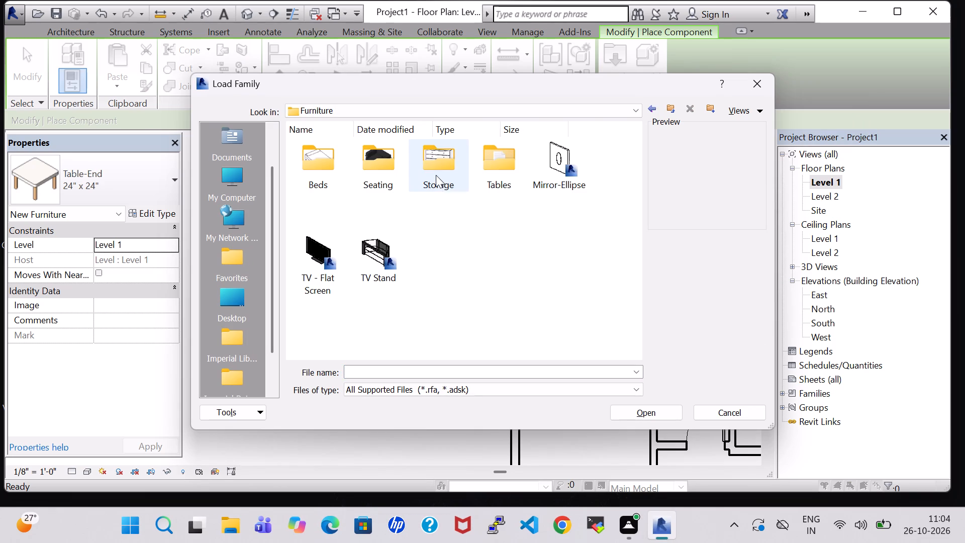
{"action": "double_click", "coordinate": [436, 175]}
{"action": "left_click", "coordinate": [453, 240]}
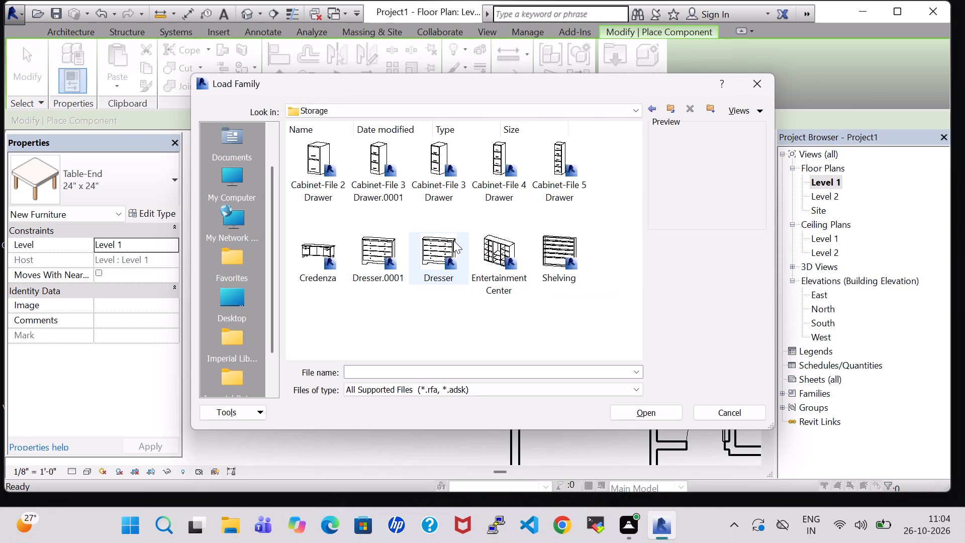
{"action": "left_click", "coordinate": [669, 417]}
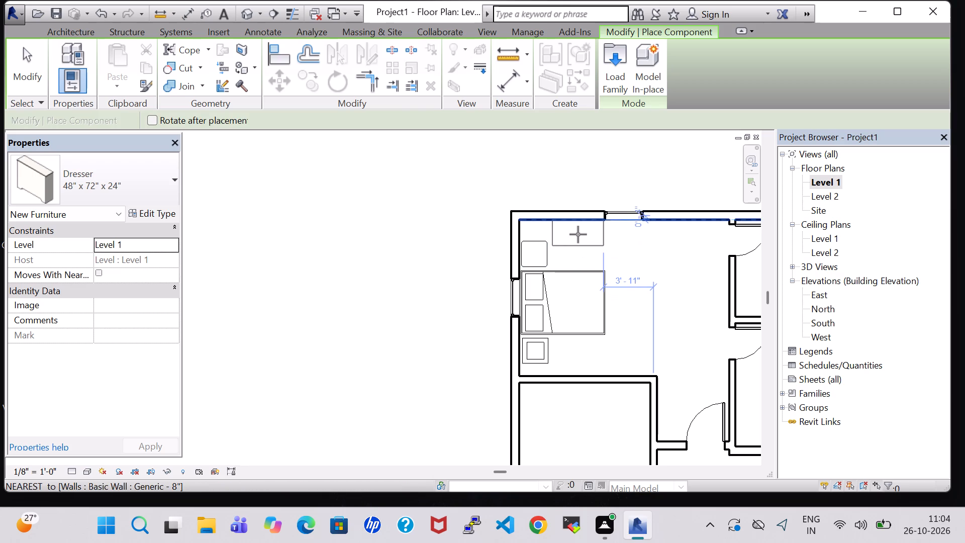
Place a 48" x 72" x 24" Dresser against the northwest room's north wall, just west of its window.
{"action": "left_click", "coordinate": [578, 234]}
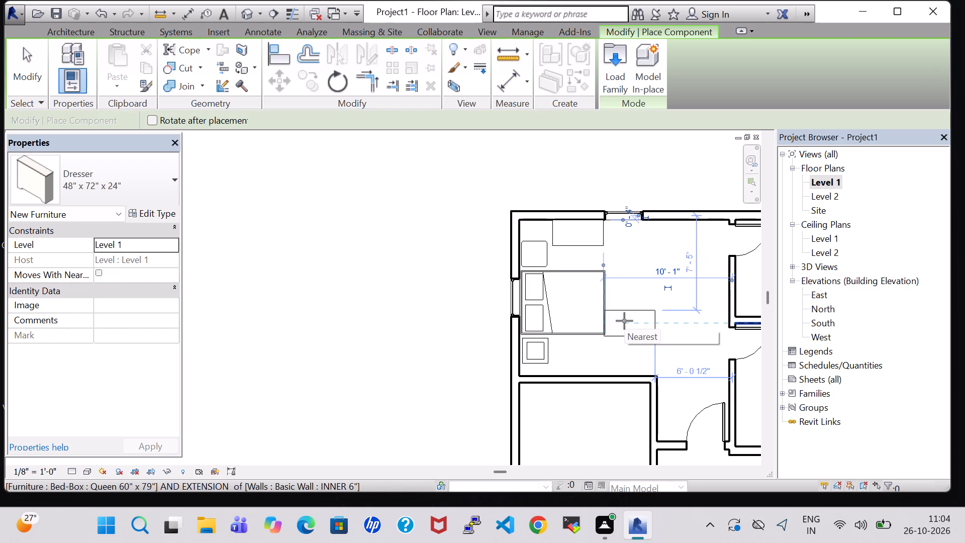
{"action": "key", "text": "Escape"}
{"action": "key", "text": "Escape"}
Load the Cabinet-File 2 Drawer family from the Furniture library's Storage folder as a component.
{"action": "scroll", "coordinate": [624, 321], "scroll_direction": "down", "scroll_amount": 1}
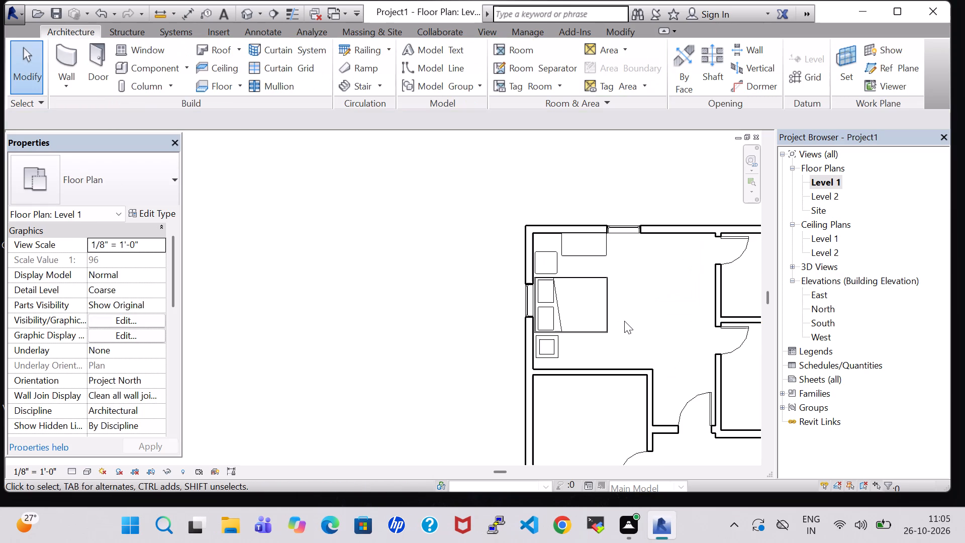
{"action": "scroll", "coordinate": [624, 321], "scroll_direction": "down", "scroll_amount": 2}
{"action": "middle_click_drag", "start_coordinate": [624, 321], "coordinate": [533, 324]}
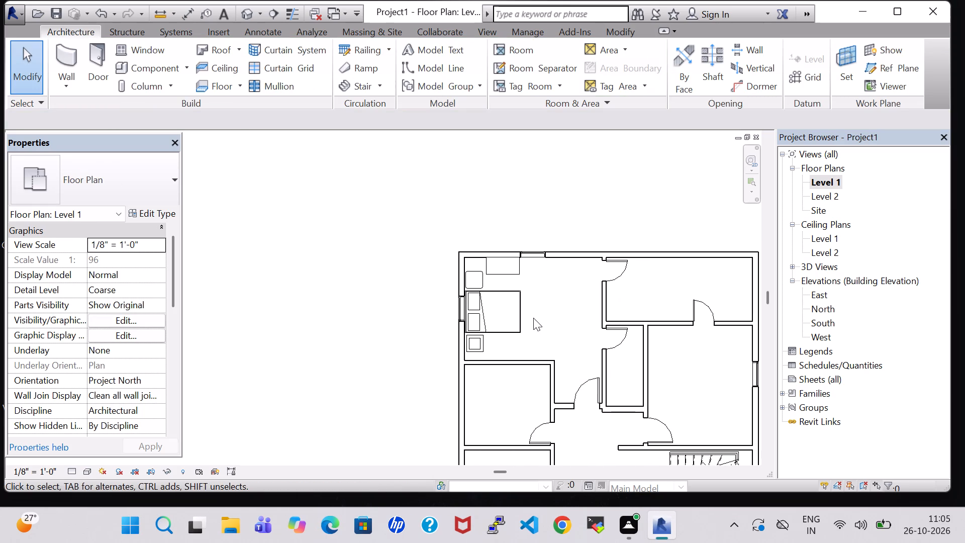
{"action": "left_click", "coordinate": [148, 70]}
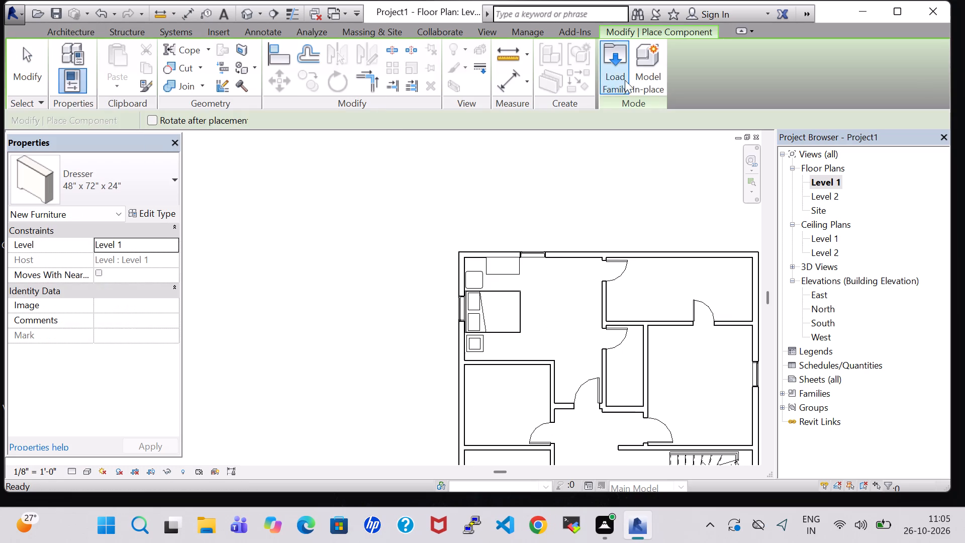
{"action": "left_click", "coordinate": [623, 72]}
{"action": "double_click", "coordinate": [561, 336]}
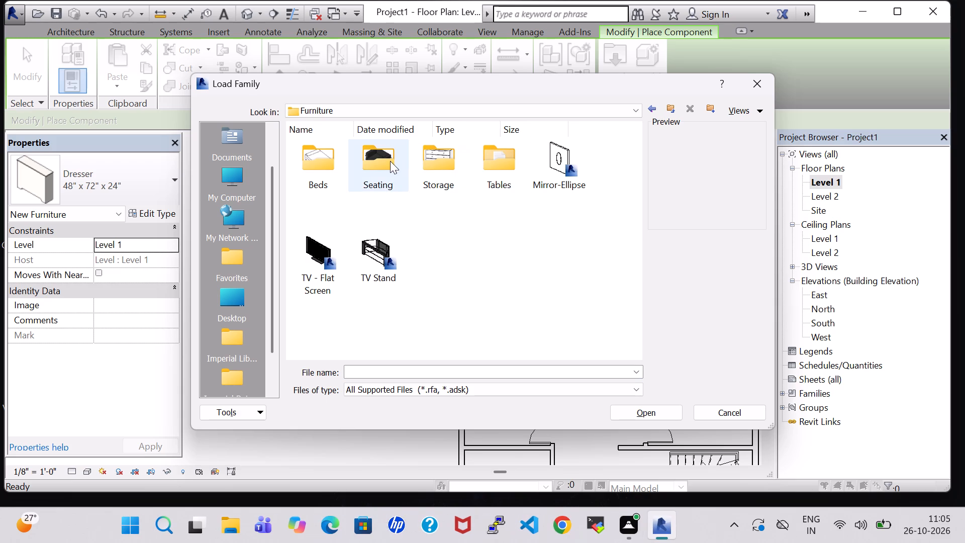
{"action": "double_click", "coordinate": [454, 171]}
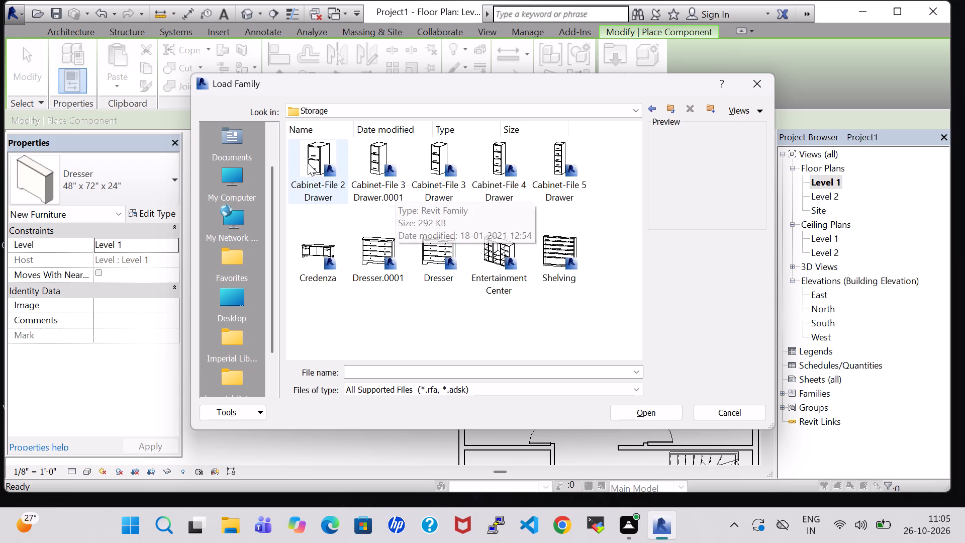
{"action": "left_click", "coordinate": [301, 161]}
{"action": "left_click", "coordinate": [635, 416]}
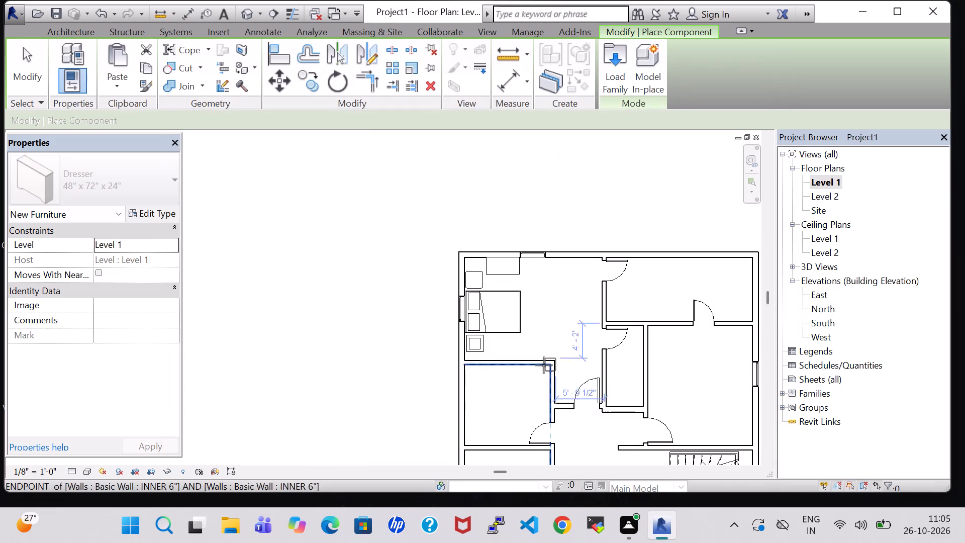
Place a 15" x 18" Cabinet-File 2 Drawer facing north against the northwest room's south wall, about 8' 5" from the west wall.
{"action": "scroll", "coordinate": [532, 352], "scroll_direction": "up", "scroll_amount": 9}
{"action": "key", "text": "space"}
{"action": "key", "text": "space"}
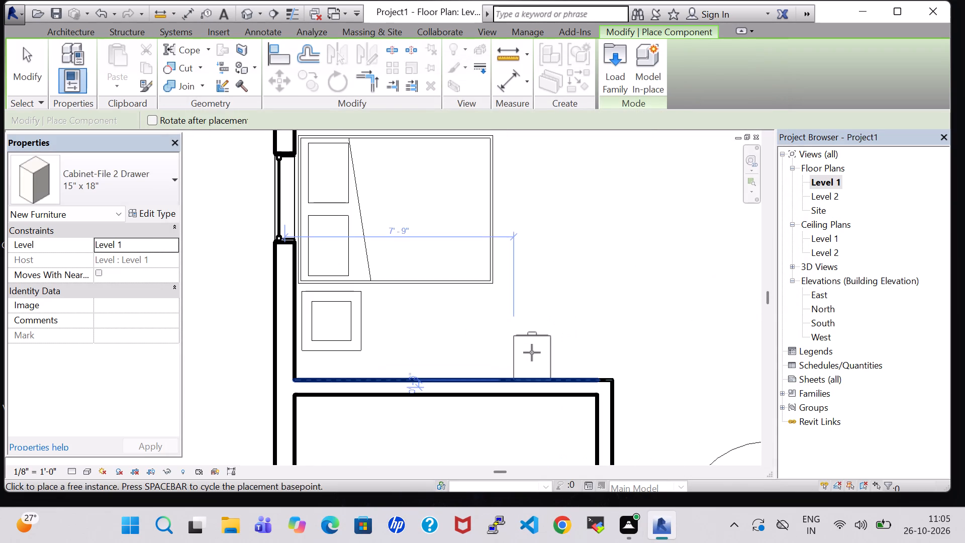
{"action": "left_click", "coordinate": [551, 355]}
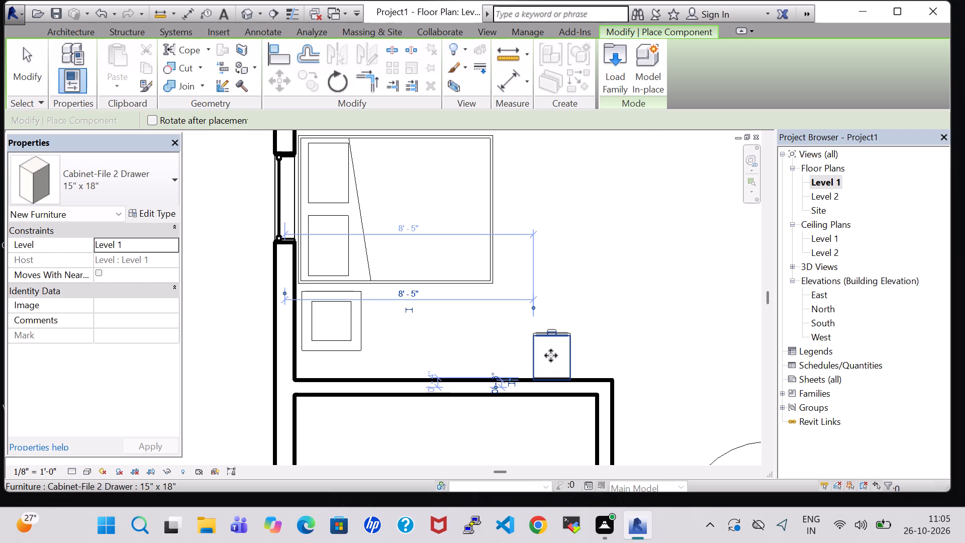
{"action": "key", "text": "Escape"}
{"action": "key", "text": "Escape"}
Load the Mirror-Ellipse family from the library's Furniture folder as a component.
{"action": "double_click", "coordinate": [163, 68]}
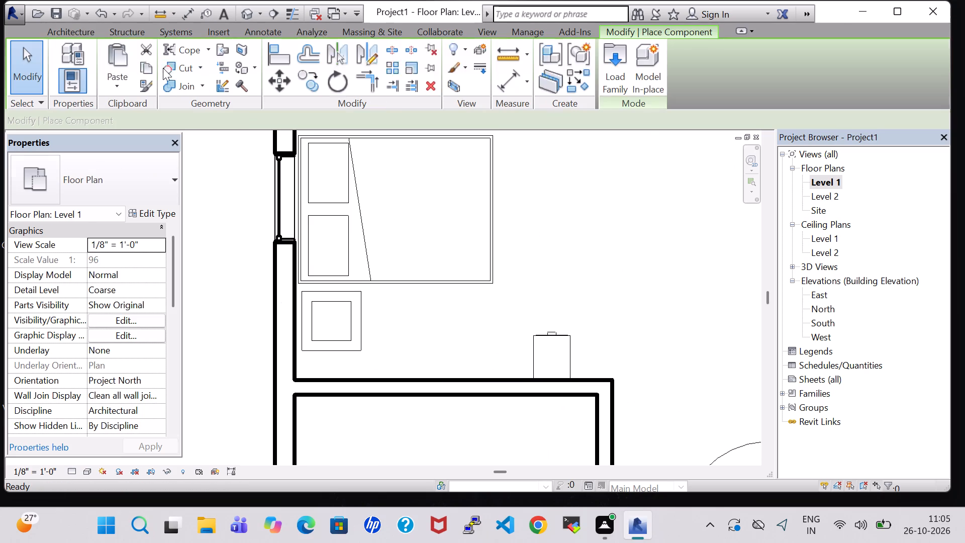
{"action": "left_click", "coordinate": [617, 71]}
{"action": "double_click", "coordinate": [559, 338]}
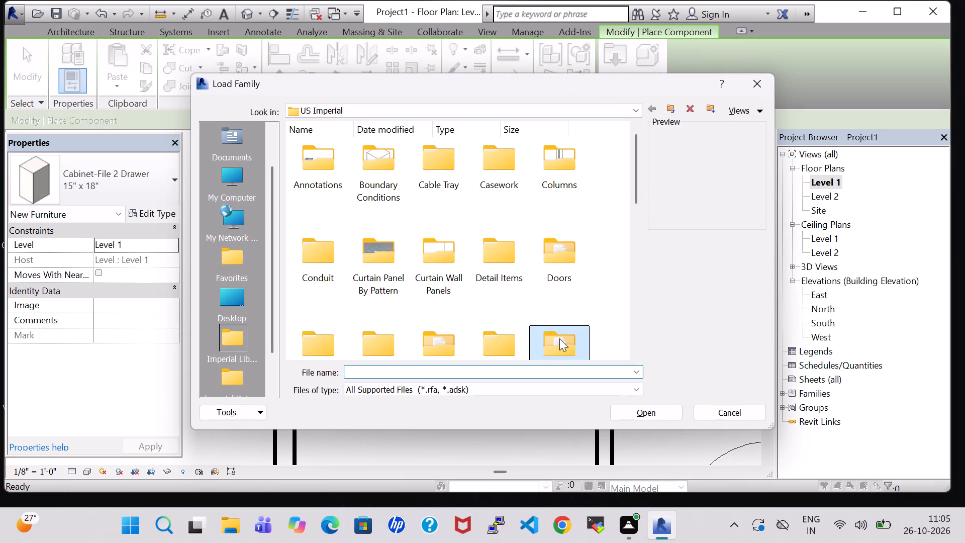
{"action": "left_click", "coordinate": [563, 173]}
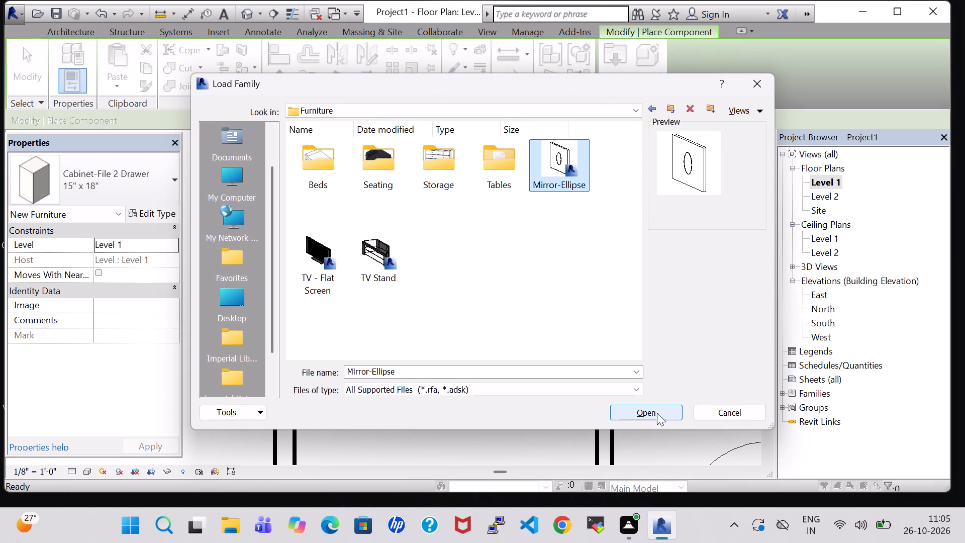
{"action": "left_click", "coordinate": [657, 413]}
Place a 24" x 48" Mirror-Ellipse on the northwest room's south wall, centred behind the file cabinet.
{"action": "scroll", "coordinate": [548, 381], "scroll_direction": "up", "scroll_amount": 7}
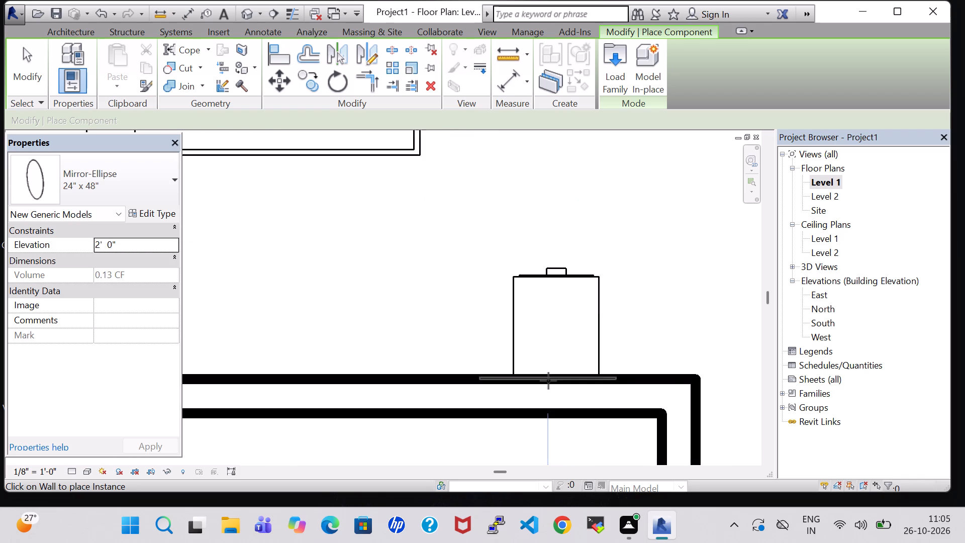
{"action": "scroll", "coordinate": [548, 381], "scroll_direction": "up", "scroll_amount": 1}
{"action": "left_click", "coordinate": [553, 381]}
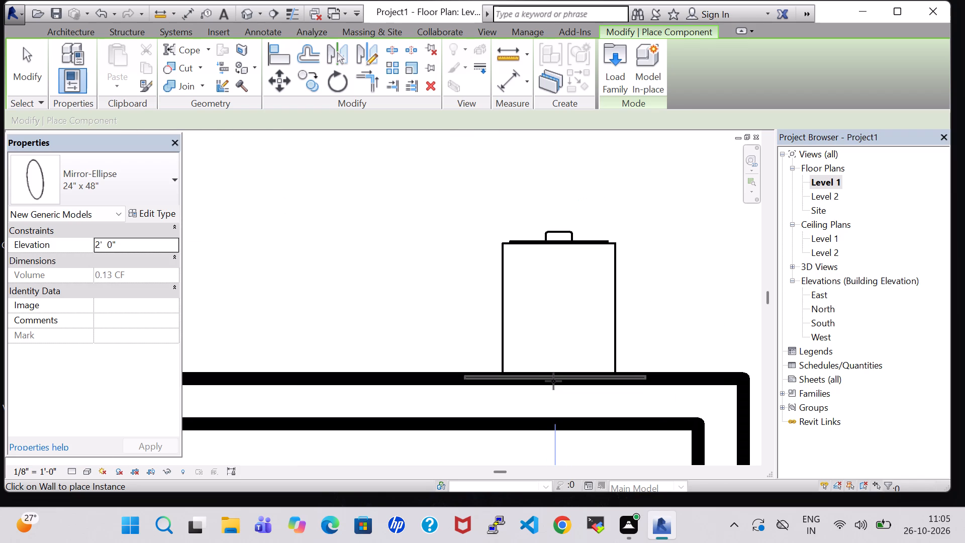
{"action": "key", "text": "Escape"}
{"action": "key", "text": "Escape"}
Set the elevation of the mirror behind the file cabinet to 3' 0".
{"action": "left_click", "coordinate": [552, 377]}
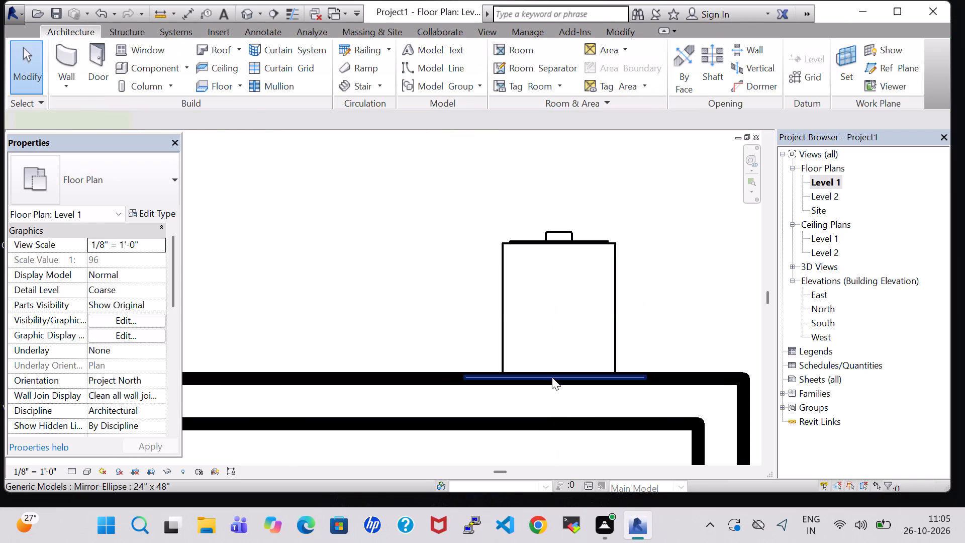
{"action": "left_click", "coordinate": [100, 257]}
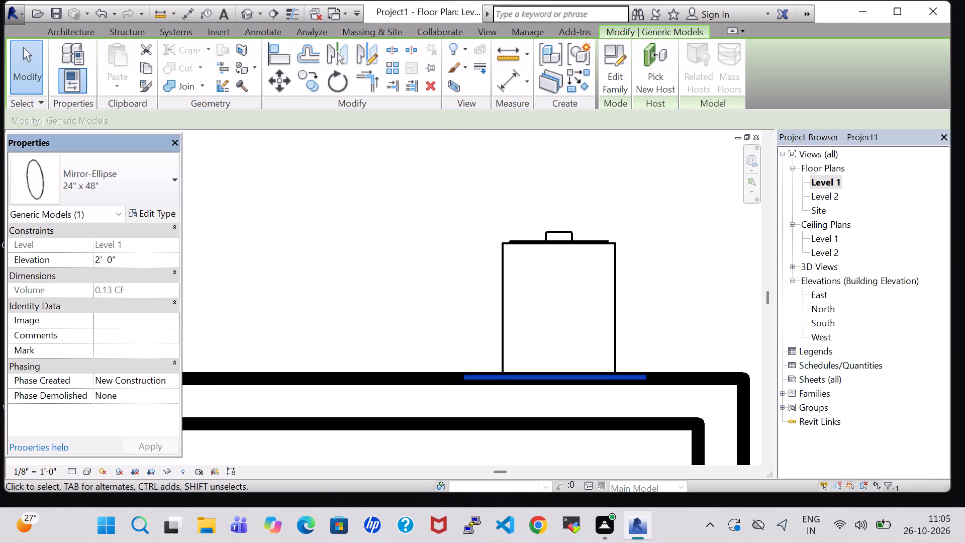
{"action": "key", "text": "BackSpace"}
{"action": "key", "text": "3"}
{"action": "left_click", "coordinate": [157, 445]}
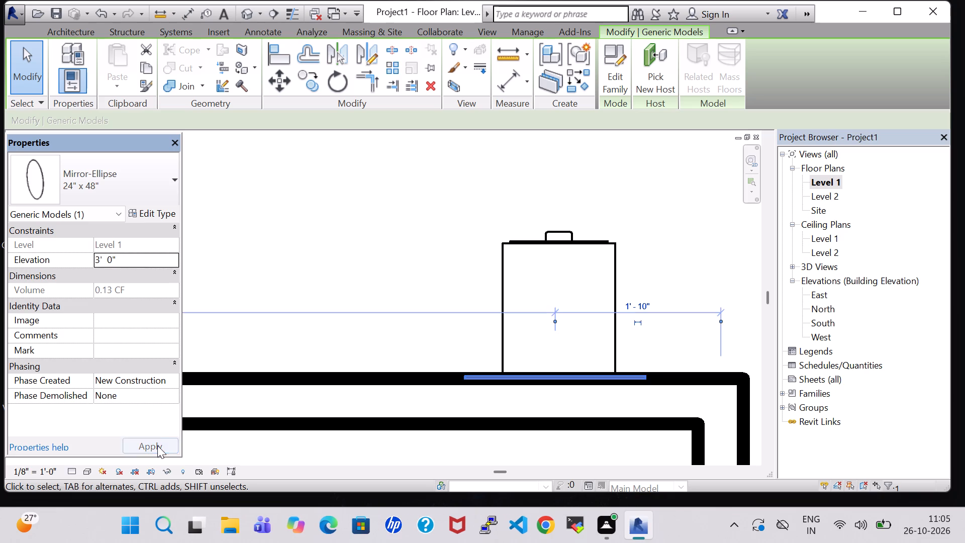
{"action": "left_click", "coordinate": [279, 210]}
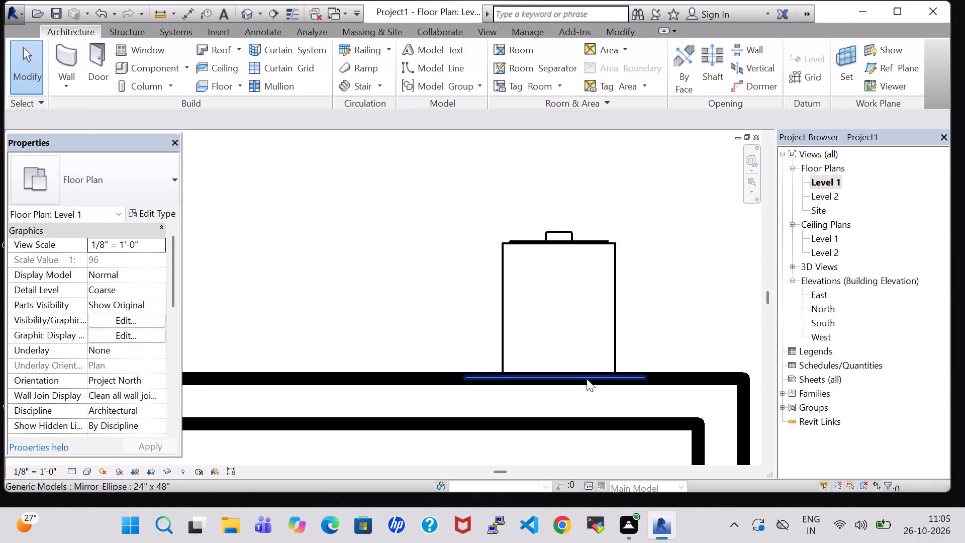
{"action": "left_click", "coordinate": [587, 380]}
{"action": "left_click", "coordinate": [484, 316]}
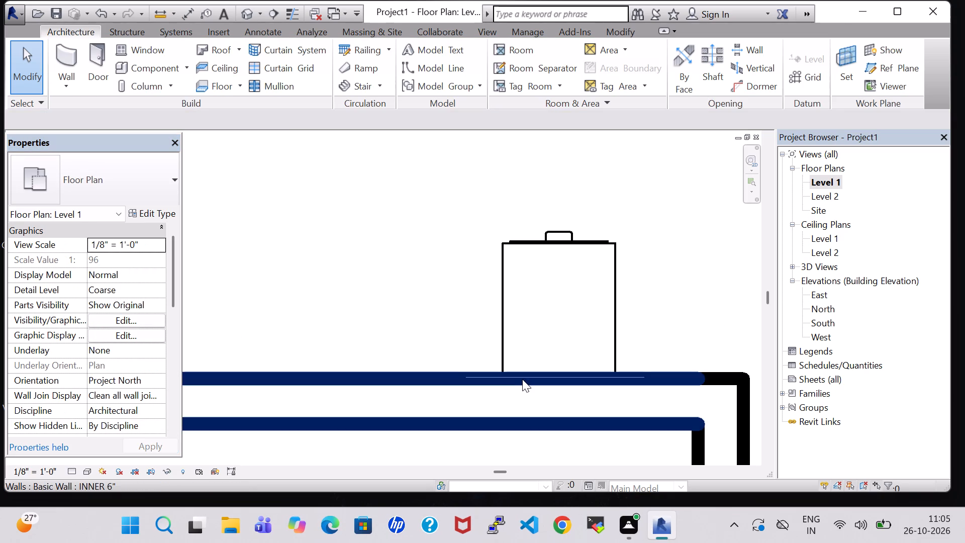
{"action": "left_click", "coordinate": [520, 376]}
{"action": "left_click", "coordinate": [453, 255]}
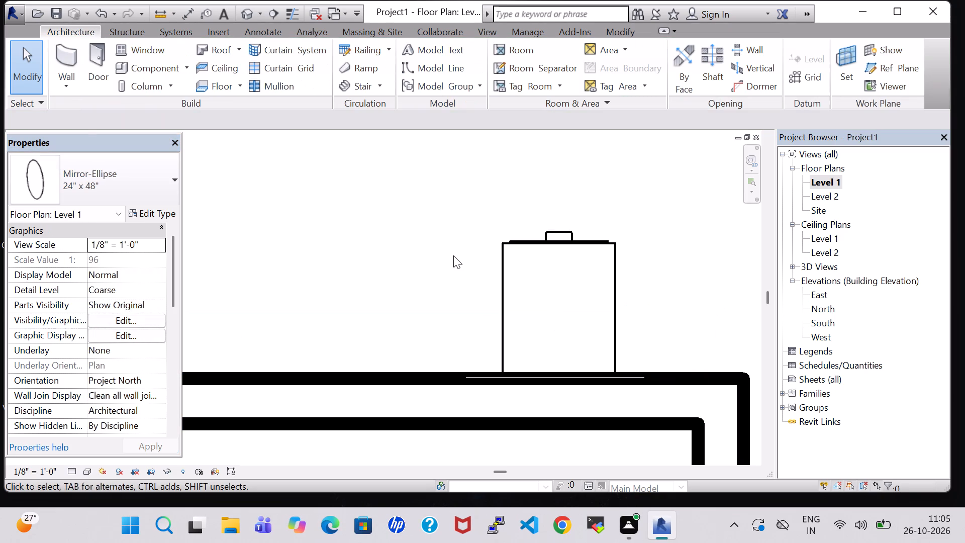
Load the RPC Plant - Tropical family from the library's Planting folder as a component.
{"action": "scroll", "coordinate": [453, 255], "scroll_direction": "down", "scroll_amount": 4}
{"action": "middle_click_drag", "start_coordinate": [453, 256], "coordinate": [466, 364]}
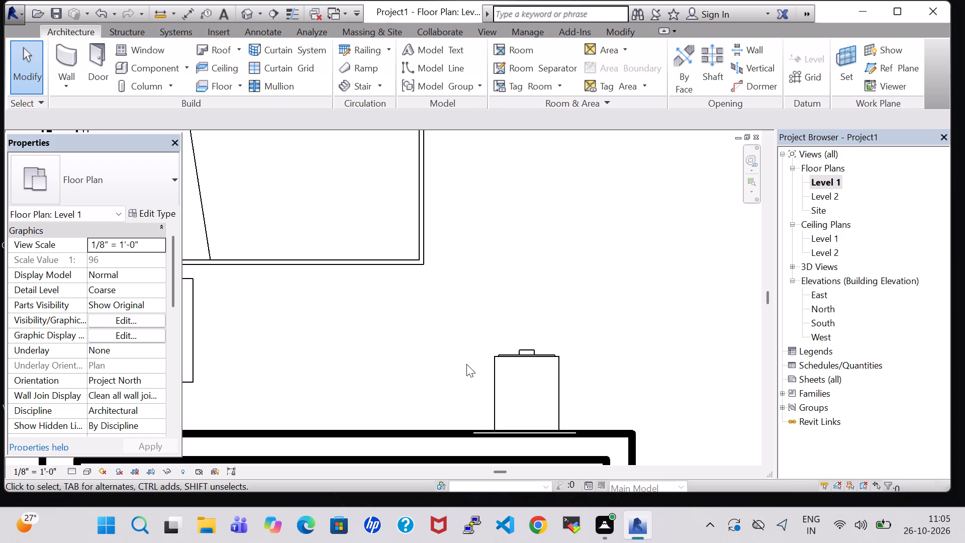
{"action": "scroll", "coordinate": [466, 364], "scroll_direction": "down", "scroll_amount": 4}
{"action": "scroll", "coordinate": [520, 328], "scroll_direction": "down", "scroll_amount": 1}
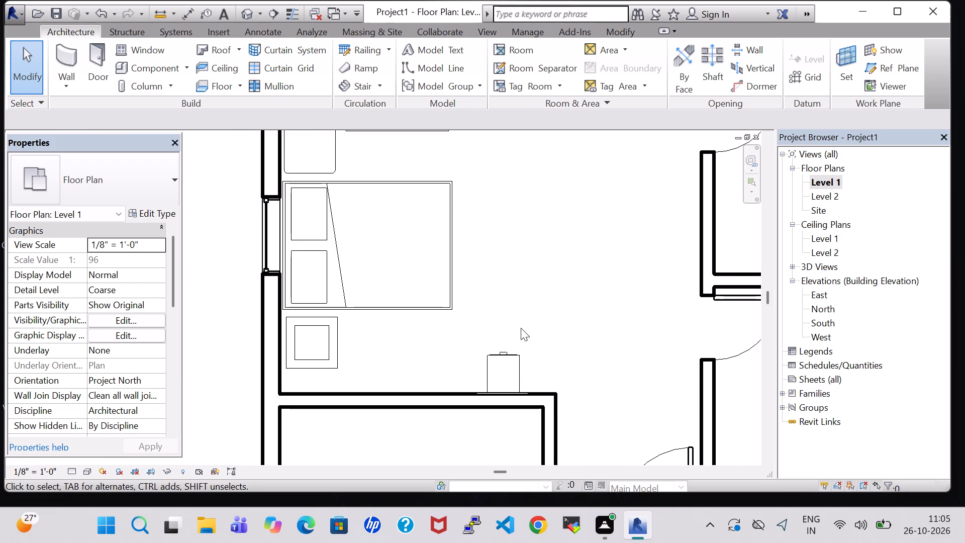
{"action": "scroll", "coordinate": [521, 328], "scroll_direction": "down", "scroll_amount": 2}
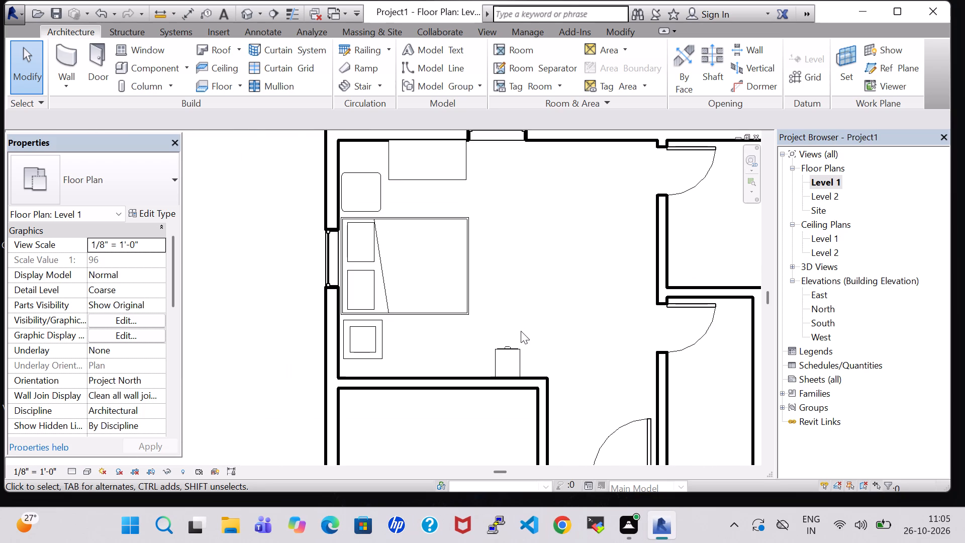
{"action": "scroll", "coordinate": [521, 331], "scroll_direction": "down", "scroll_amount": 3}
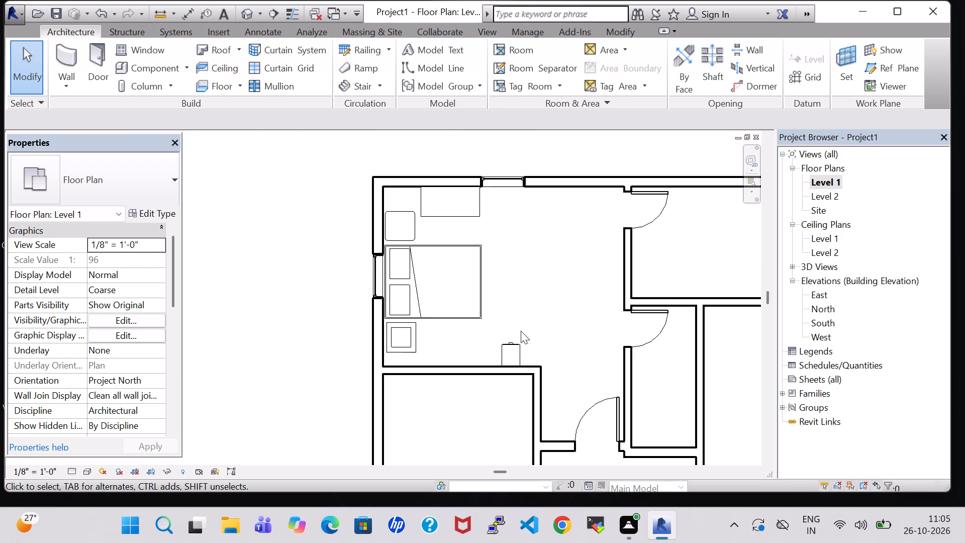
{"action": "left_click", "coordinate": [137, 68]}
{"action": "left_click", "coordinate": [607, 72]}
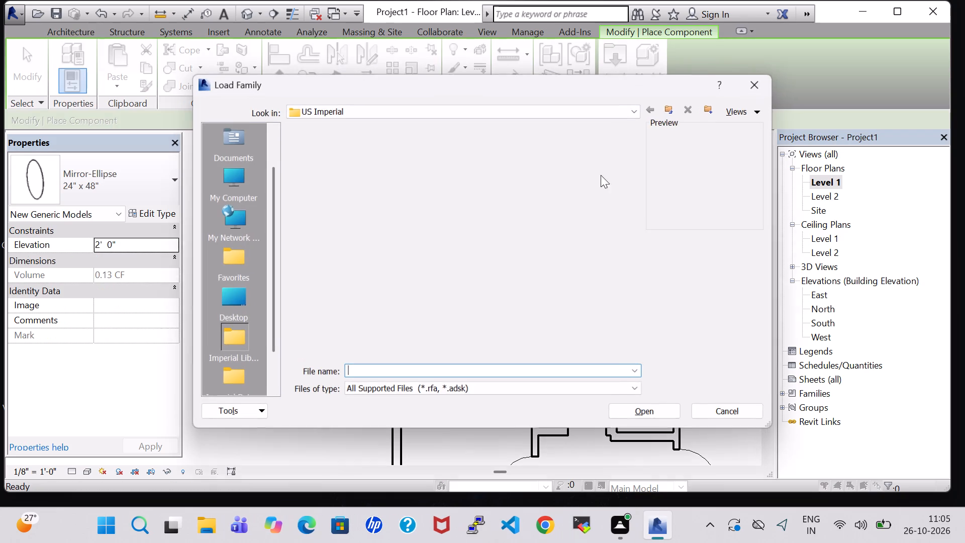
{"action": "double_click", "coordinate": [567, 350]}
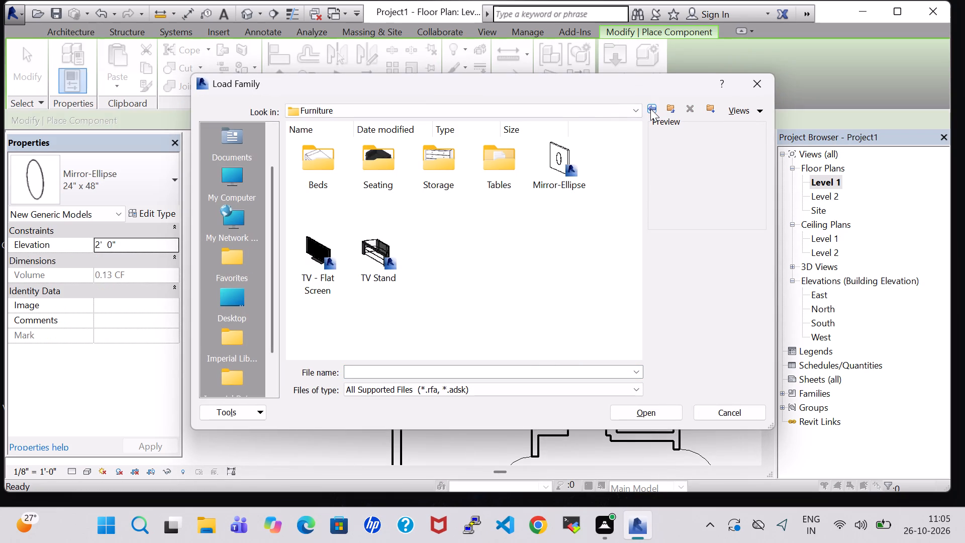
{"action": "left_click", "coordinate": [650, 109]}
{"action": "left_click", "coordinate": [501, 275]}
{"action": "key", "text": "p"}
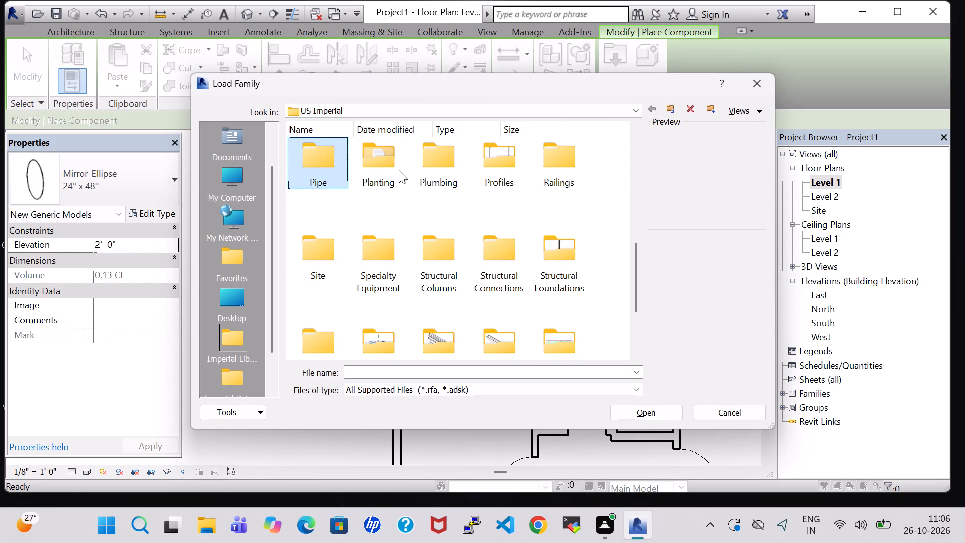
{"action": "double_click", "coordinate": [397, 169]}
{"action": "left_click", "coordinate": [325, 158]}
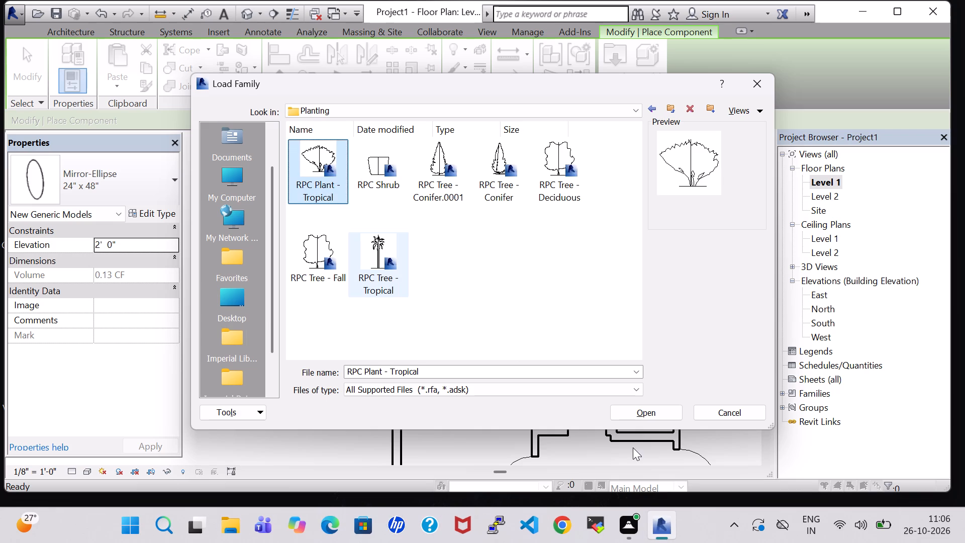
{"action": "left_click", "coordinate": [645, 417]}
Place an Agave - 1.5' tropical plant at the north edge of the end table north of the bed.
{"action": "scroll", "coordinate": [445, 252], "scroll_direction": "up", "scroll_amount": 3}
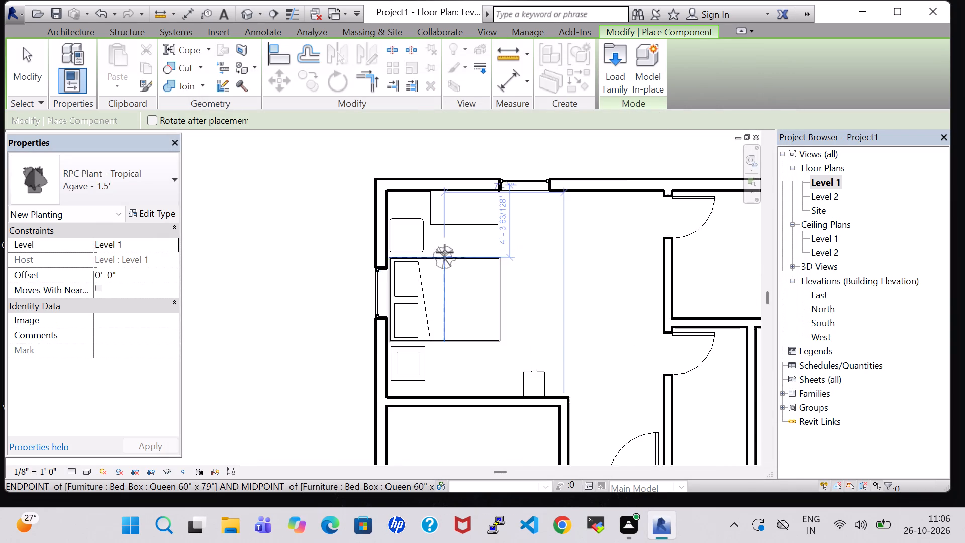
{"action": "scroll", "coordinate": [445, 252], "scroll_direction": "up", "scroll_amount": 3}
{"action": "left_click", "coordinate": [381, 188]}
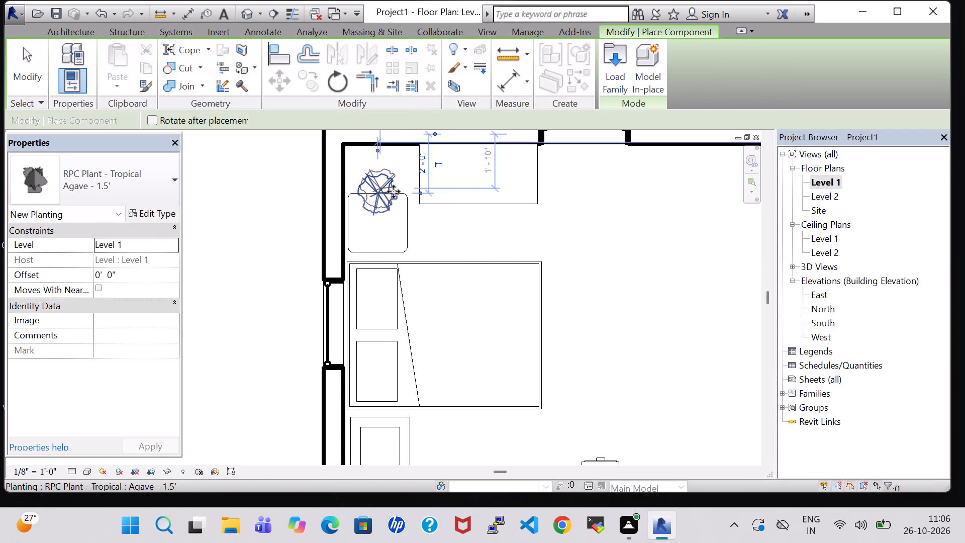
{"action": "key", "text": "Escape"}
{"action": "key", "text": "Escape"}
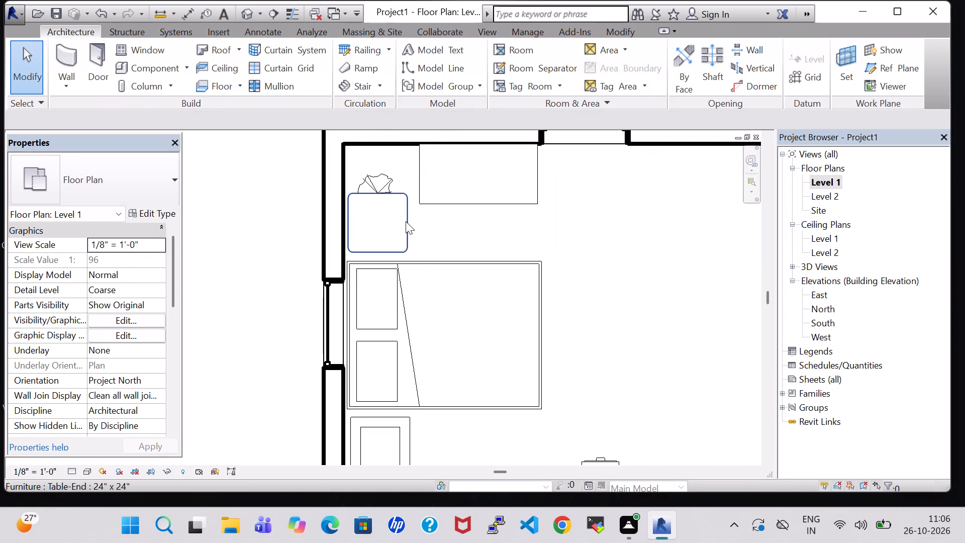
Set the height of the Table-End 24" x 24" type to 2' 0".
{"action": "left_click", "coordinate": [406, 221]}
{"action": "left_click", "coordinate": [140, 207]}
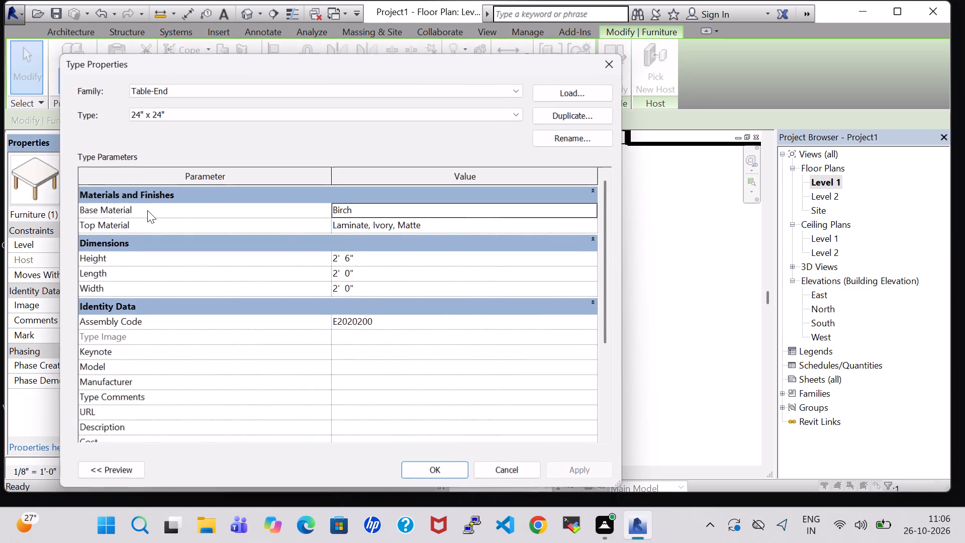
{"action": "left_click", "coordinate": [350, 254]}
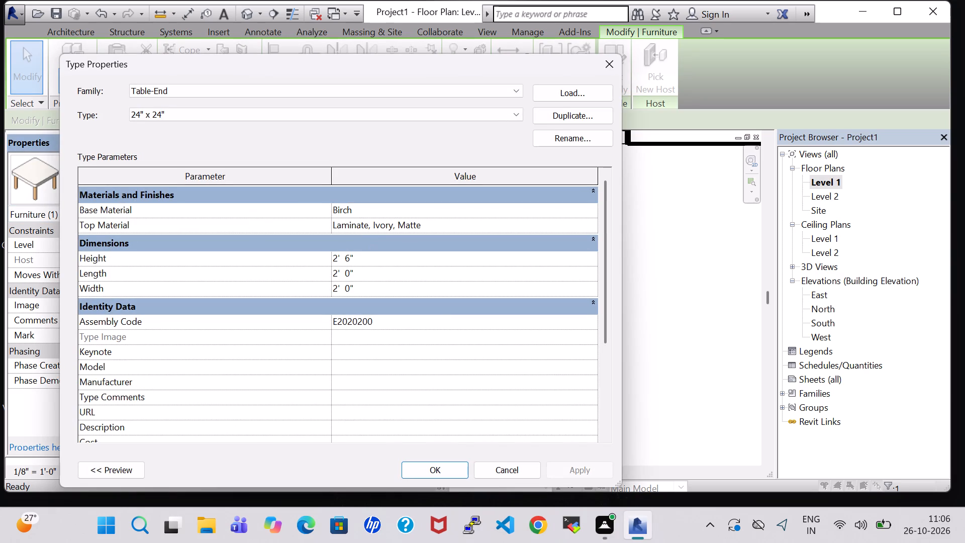
{"action": "key", "text": "BackSpace"}
{"action": "key", "text": "0"}
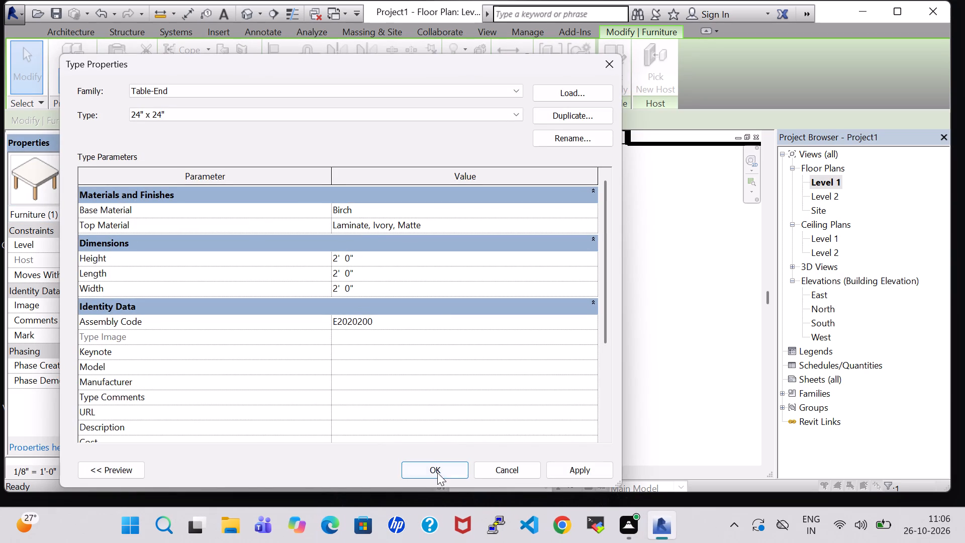
{"action": "left_click", "coordinate": [437, 473]}
{"action": "left_click", "coordinate": [680, 333]}
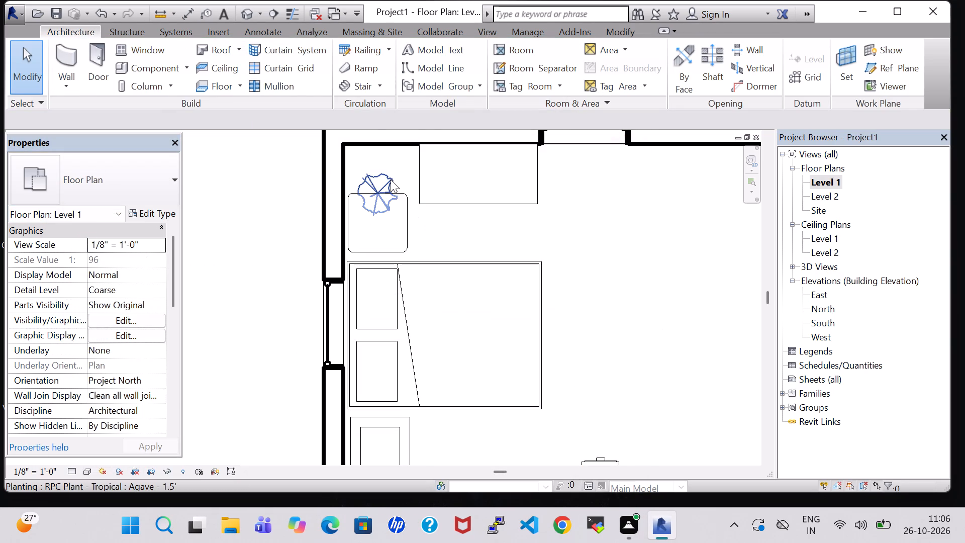
Set the Agave plant's offset from Level 1 to 2' 0".
{"action": "left_click", "coordinate": [391, 178]}
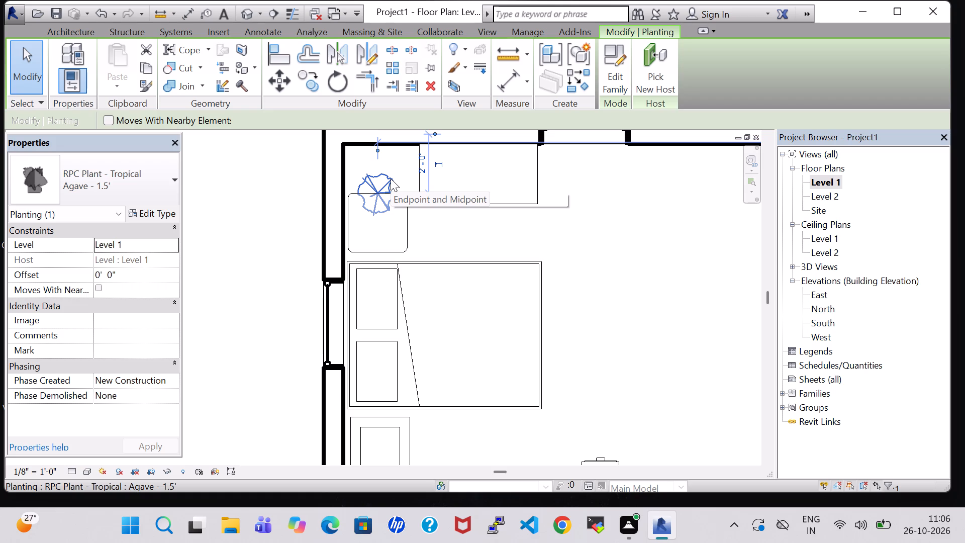
{"action": "left_click", "coordinate": [102, 277]}
{"action": "key", "text": "BackSpace"}
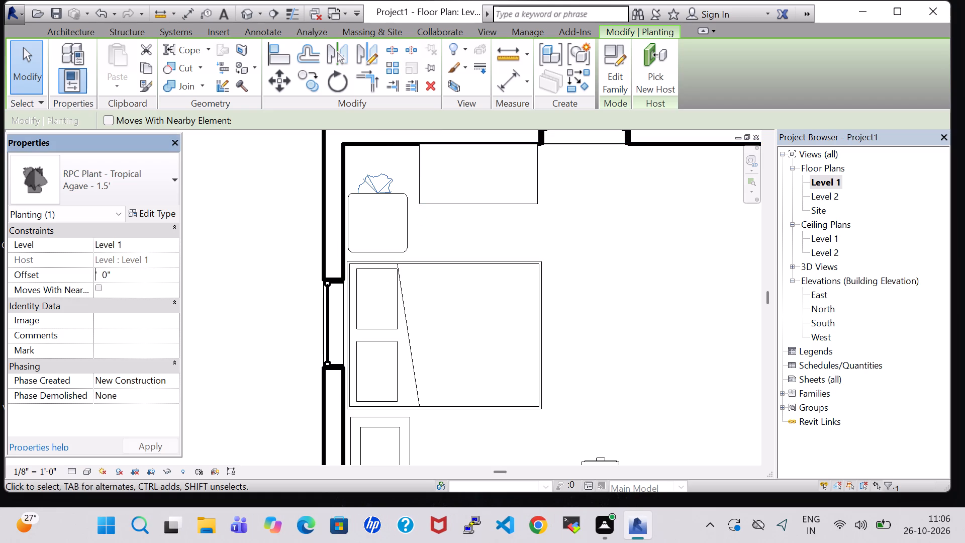
{"action": "key", "text": "2"}
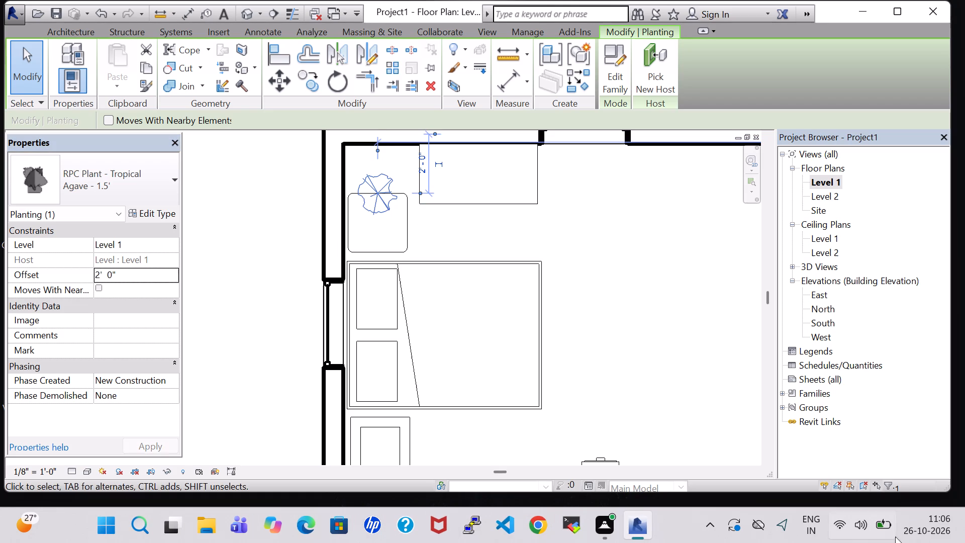
{"action": "left_click", "coordinate": [680, 284]}
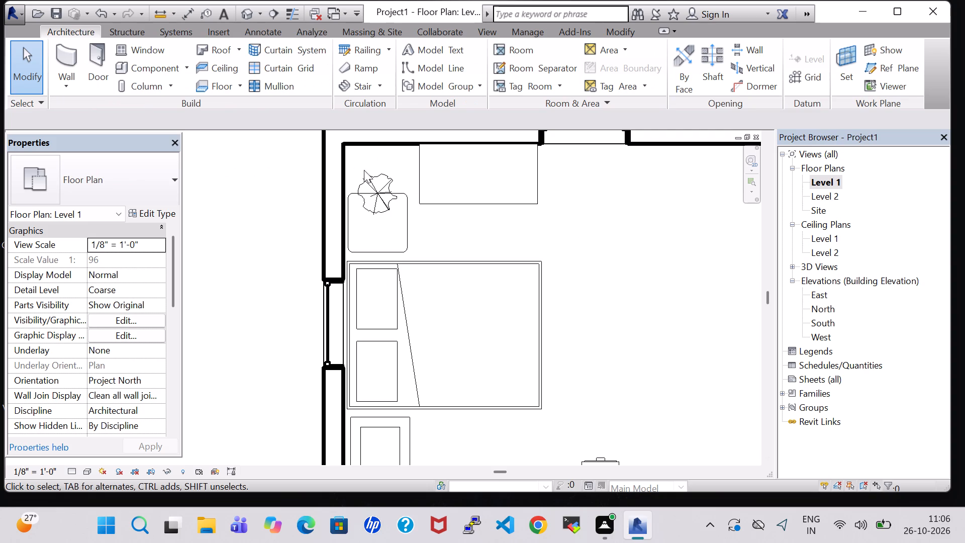
Nudge the Agave plant eleven increments south so it sits on the middle of the end table.
{"action": "left_click", "coordinate": [370, 190]}
{"action": "key", "text": "Down"}
{"action": "key", "text": "Down"}
{"action": "key", "text": "Down"}
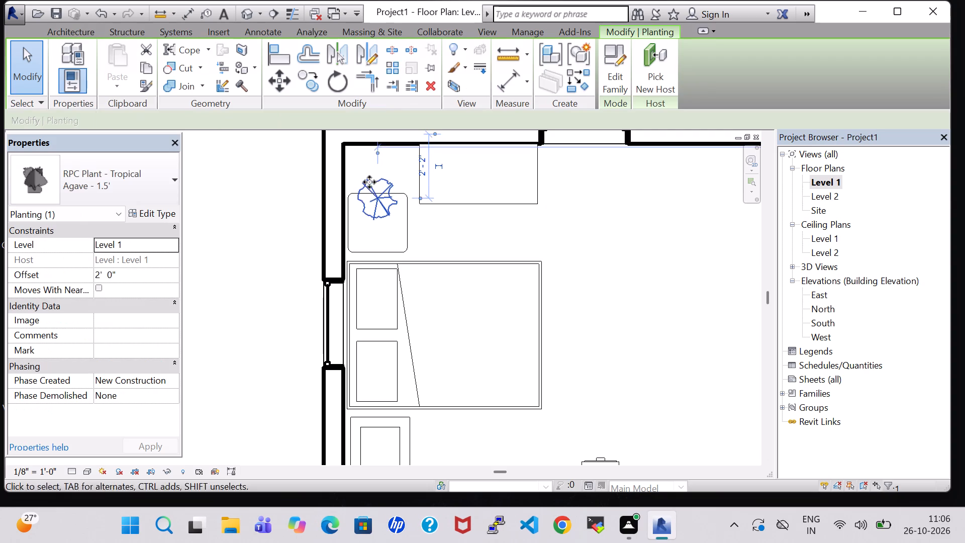
{"action": "key", "text": "Down"}
{"action": "key", "text": "Down"}
{"action": "key", "text": "Down"}
{"action": "key", "text": "Down"}
{"action": "key", "text": "Down"}
{"action": "key", "text": "Down"}
{"action": "key", "text": "Down"}
{"action": "key", "text": "Down"}
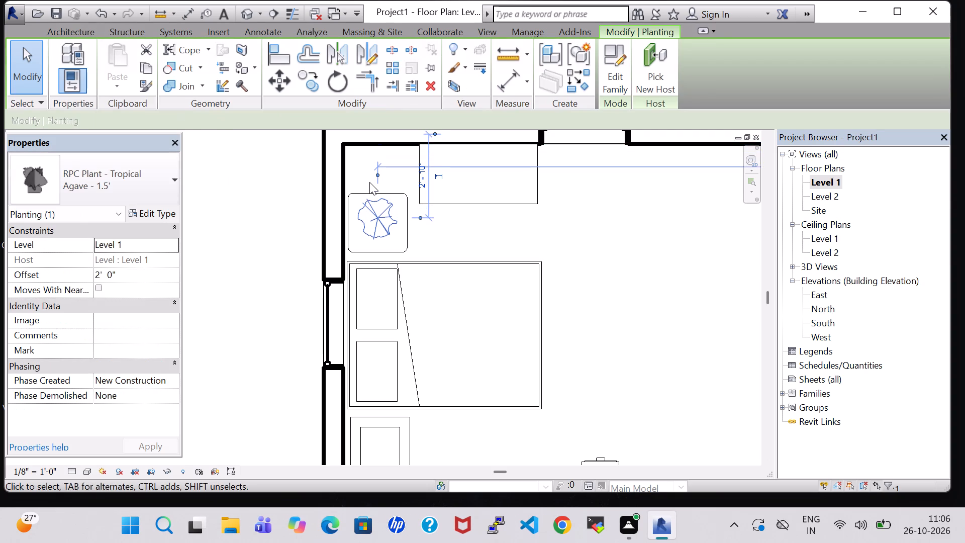
{"action": "left_click", "coordinate": [633, 224]}
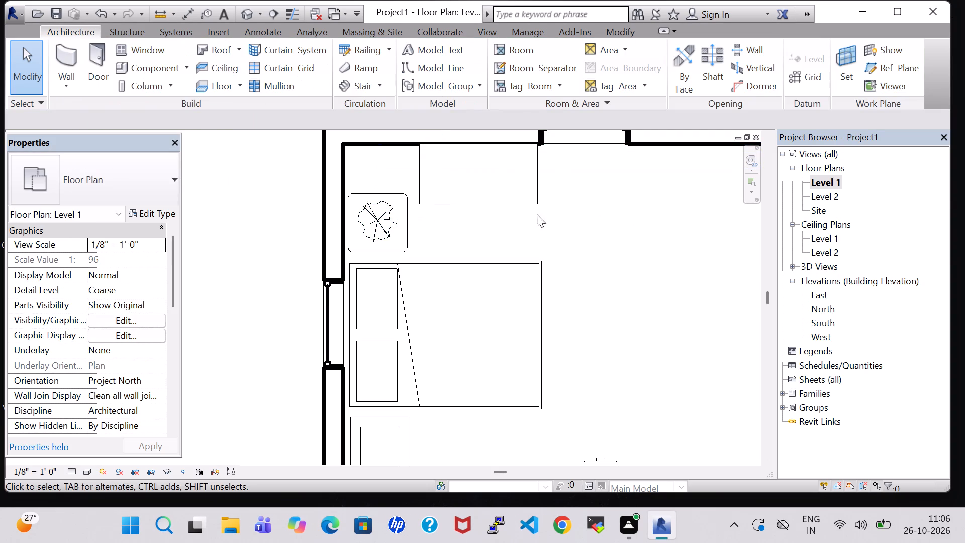
Nudge the dresser against the bedroom's north wall one increment south.
{"action": "left_click", "coordinate": [508, 197]}
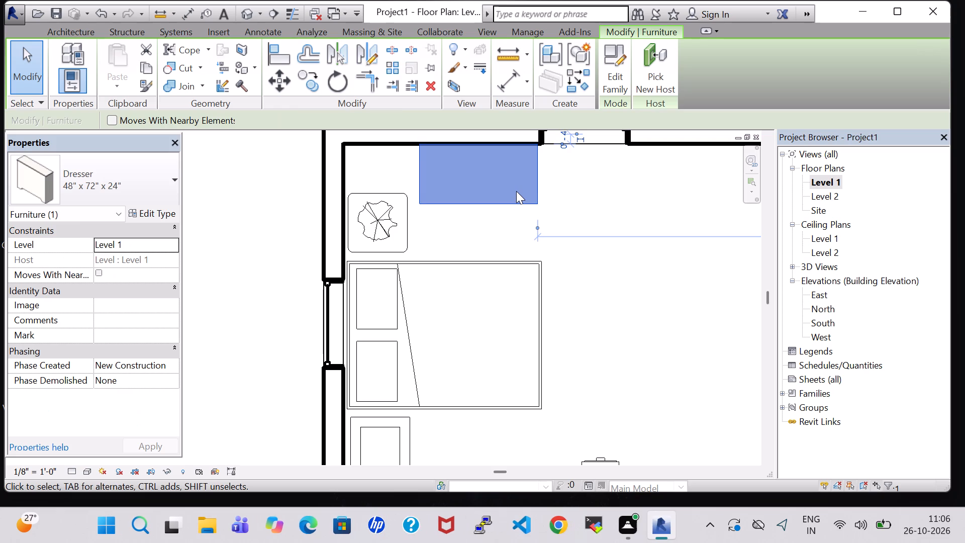
{"action": "key", "text": "Down"}
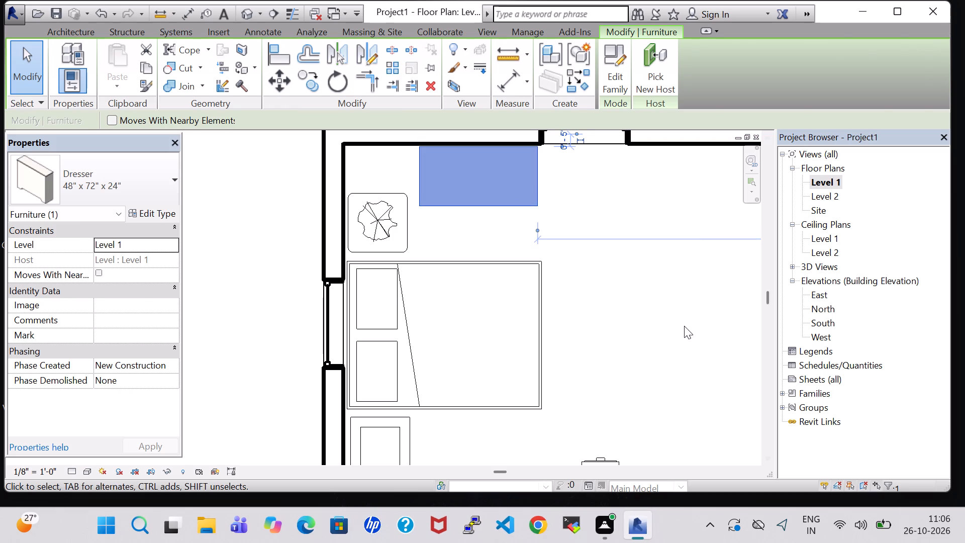
{"action": "left_click", "coordinate": [684, 326]}
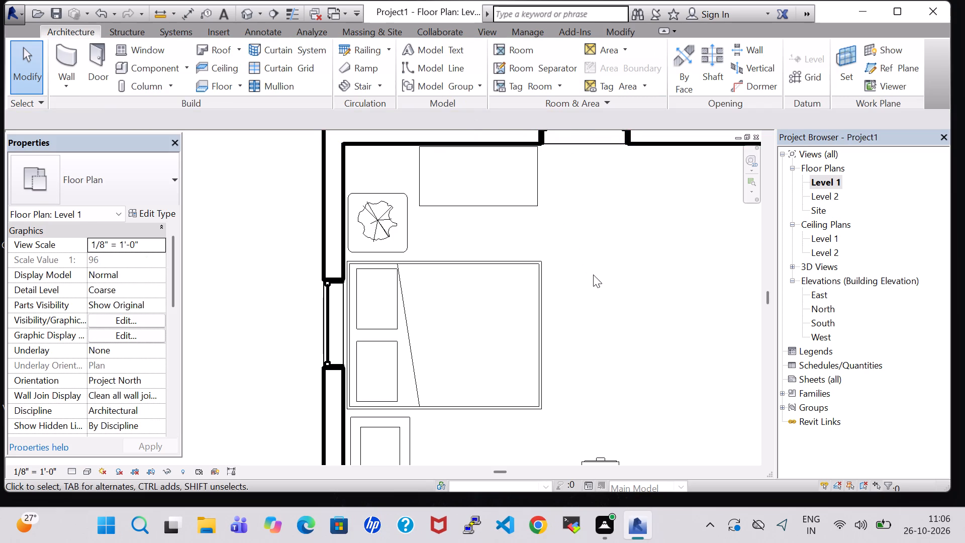
Load the TV - Flat Screen furniture family and place a 32" TV against the INNER 6" partition opposite the bed, rotated to face it.
{"action": "left_click", "coordinate": [151, 61]}
{"action": "left_click", "coordinate": [609, 57]}
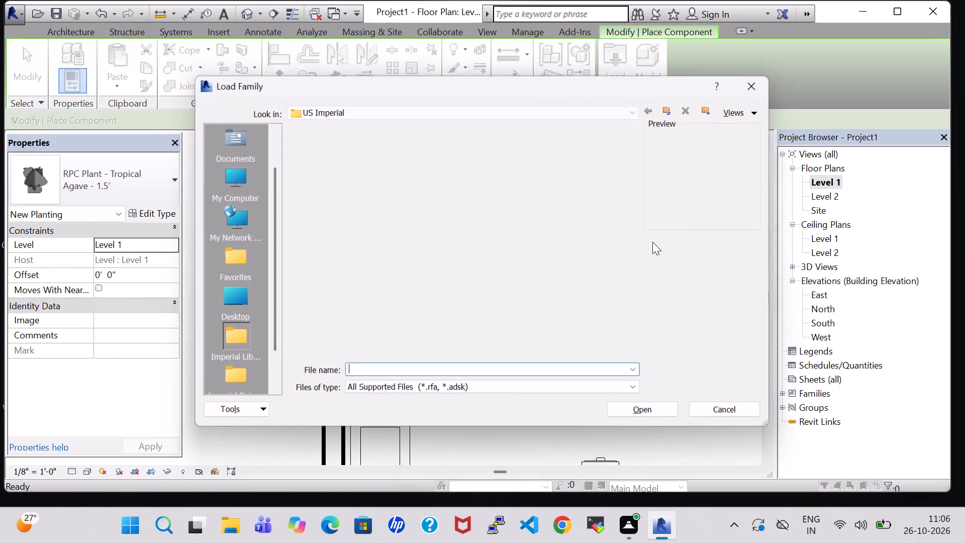
{"action": "triple_click", "coordinate": [582, 330]}
{"action": "left_click", "coordinate": [323, 241]}
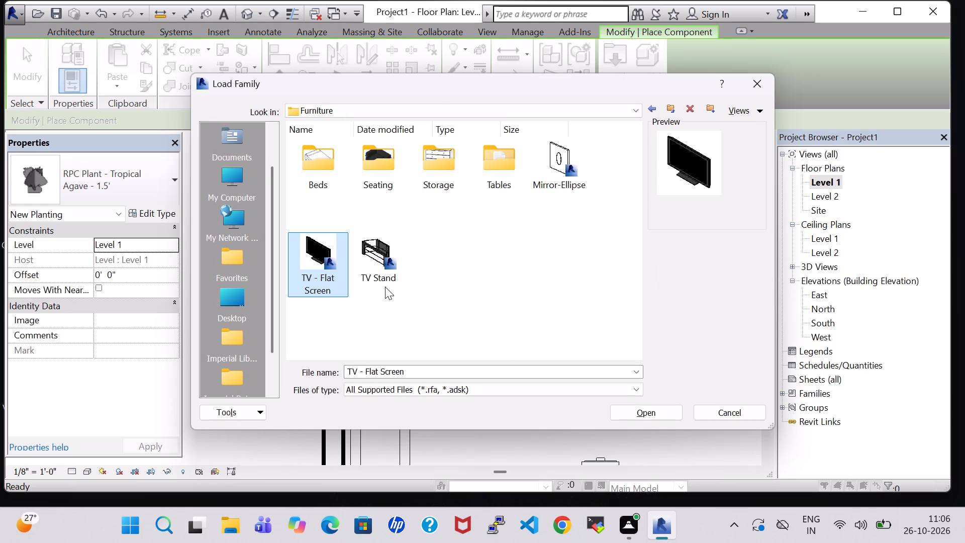
{"action": "left_click", "coordinate": [628, 407]}
{"action": "middle_click_drag", "start_coordinate": [666, 334], "coordinate": [660, 334]}
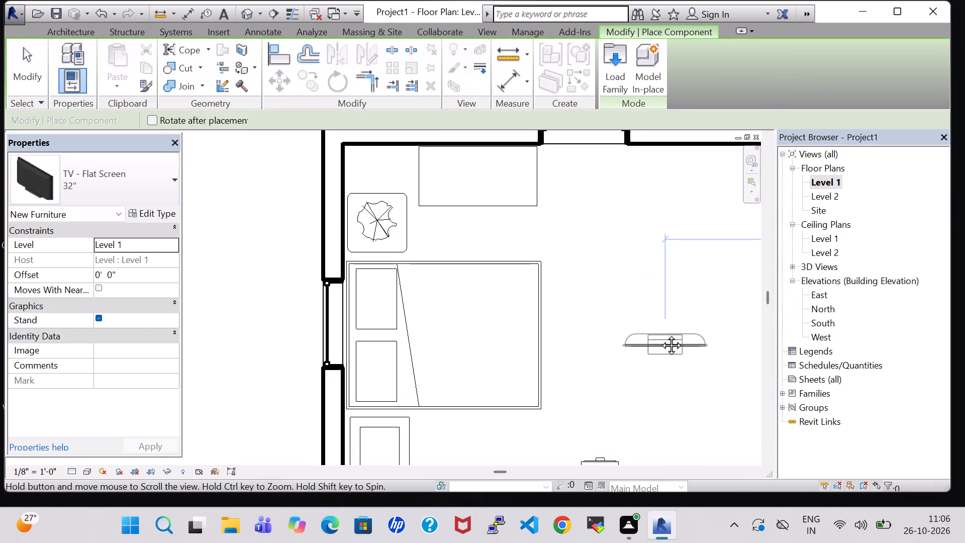
{"action": "middle_click_drag", "start_coordinate": [660, 334], "coordinate": [518, 322]}
{"action": "key", "text": "space"}
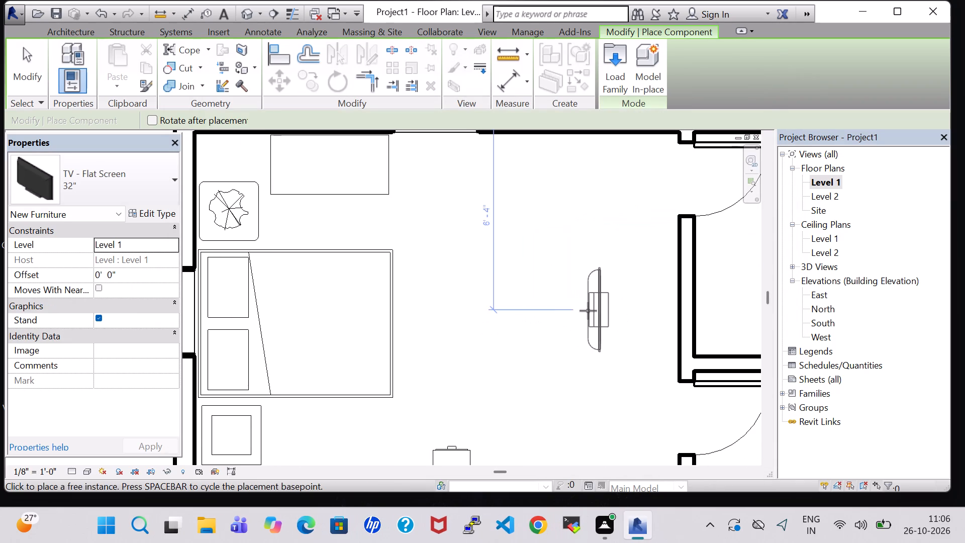
{"action": "key", "text": "space"}
{"action": "key", "text": "space"}
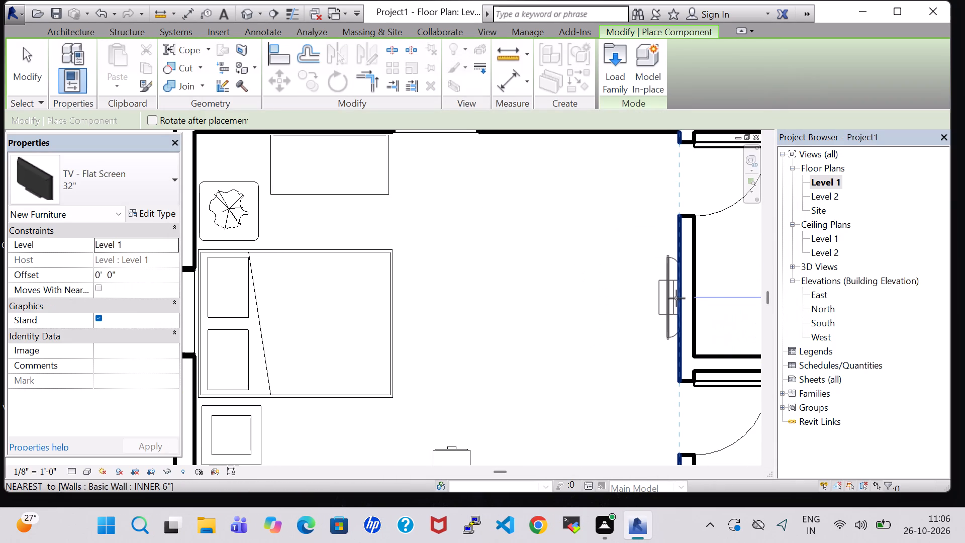
{"action": "left_click", "coordinate": [677, 298]}
{"action": "key", "text": "Escape"}
{"action": "key", "text": "Escape"}
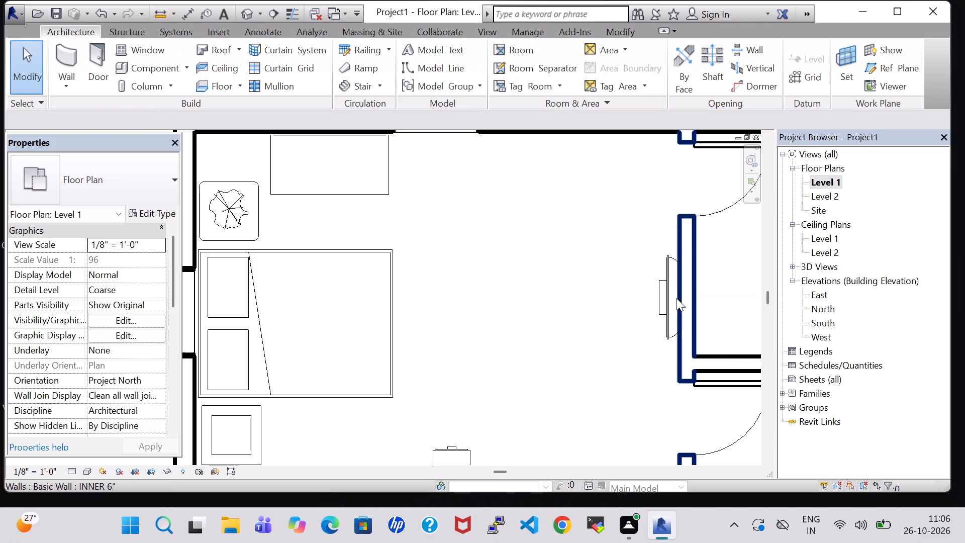
Set the flat-screen TV's offset from Level 1 to 3' 3".
{"action": "left_click", "coordinate": [671, 298]}
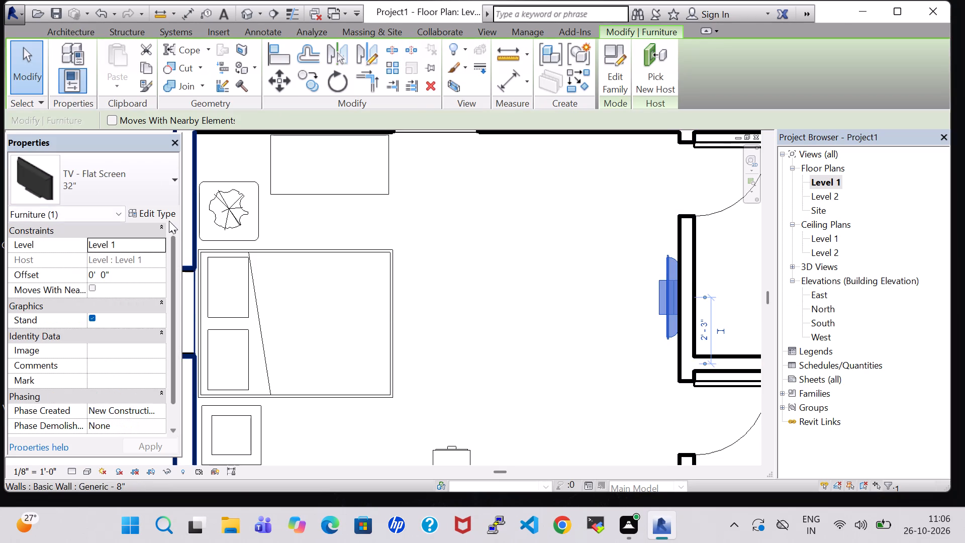
{"action": "left_click", "coordinate": [95, 276]}
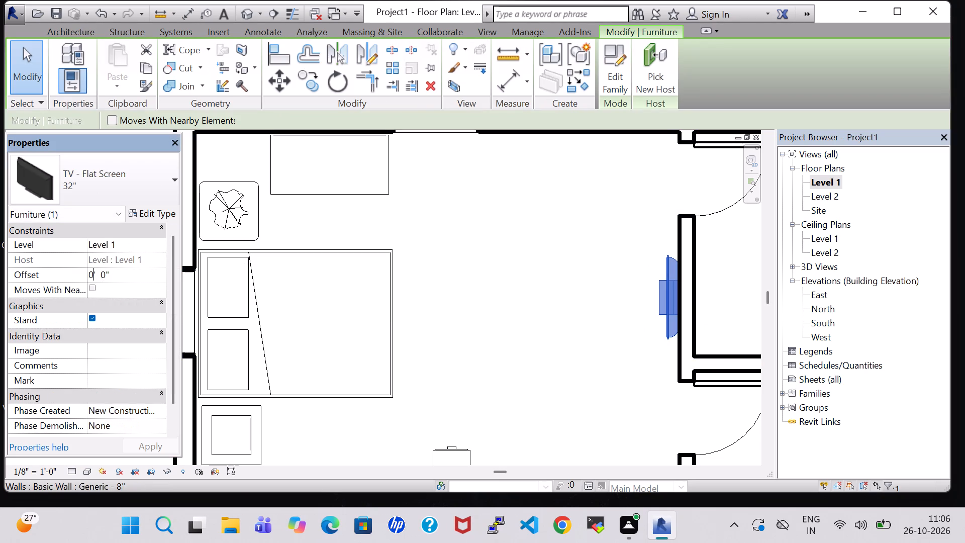
{"action": "key", "text": "BackSpace"}
{"action": "key", "text": "3"}
{"action": "key", "text": "Right"}
{"action": "key", "text": "Right"}
{"action": "key", "text": "Right"}
{"action": "key", "text": "Right"}
{"action": "key", "text": "BackSpace"}
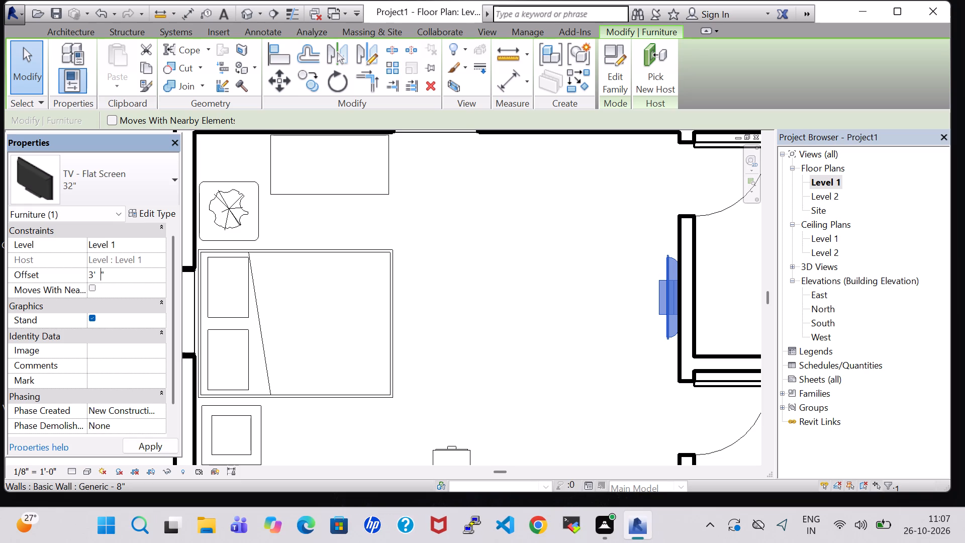
{"action": "key", "text": "3"}
Change the flat-screen TV's type to 42".
{"action": "left_click", "coordinate": [150, 212]}
{"action": "left_click", "coordinate": [368, 113]}
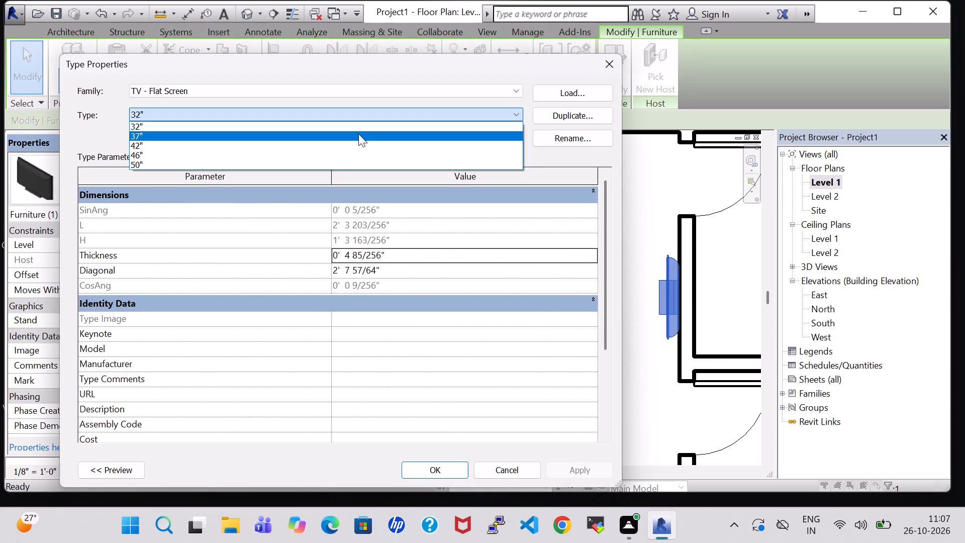
{"action": "left_click", "coordinate": [358, 146]}
{"action": "left_click", "coordinate": [426, 467]}
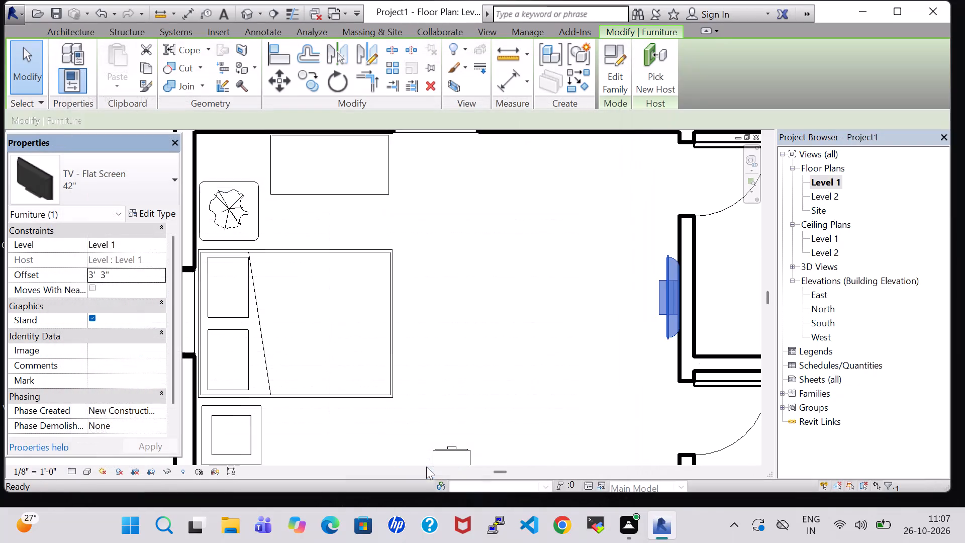
{"action": "left_click", "coordinate": [524, 323]}
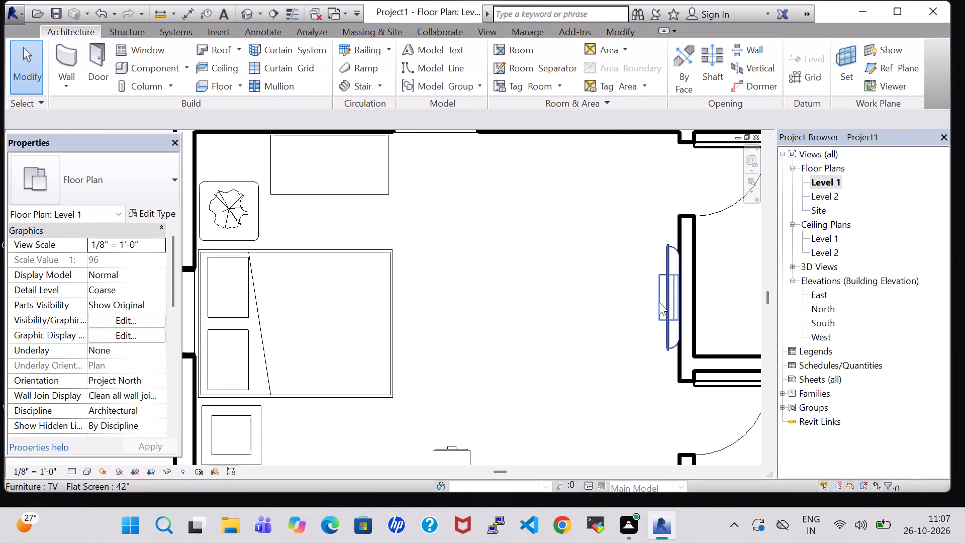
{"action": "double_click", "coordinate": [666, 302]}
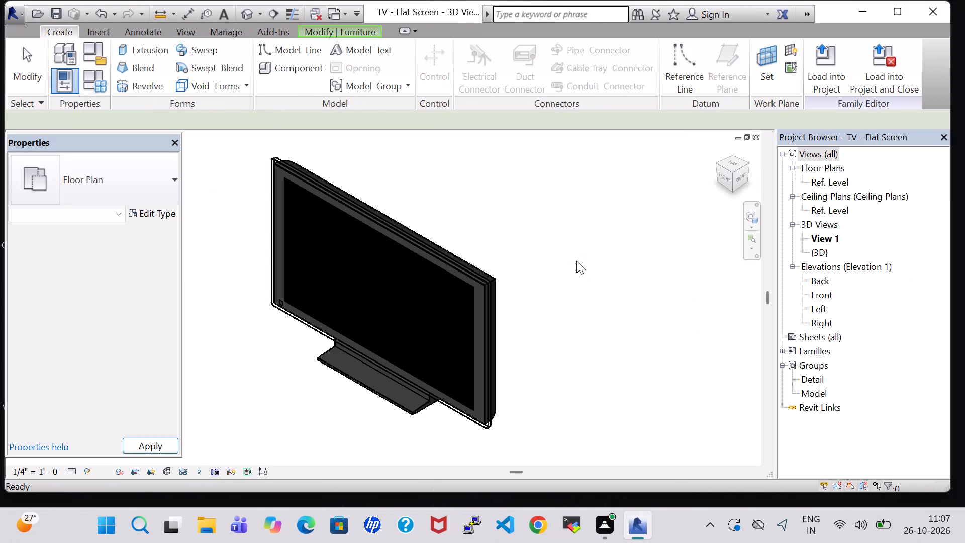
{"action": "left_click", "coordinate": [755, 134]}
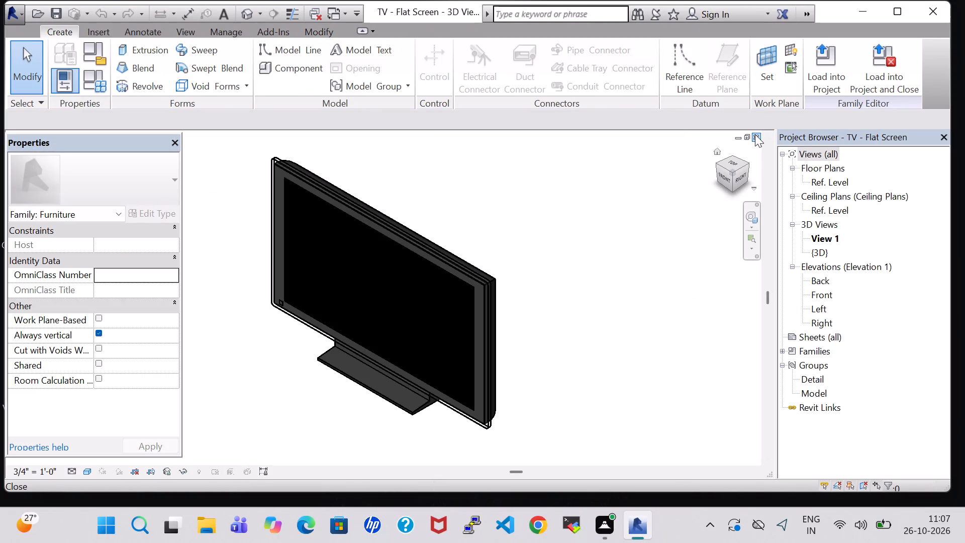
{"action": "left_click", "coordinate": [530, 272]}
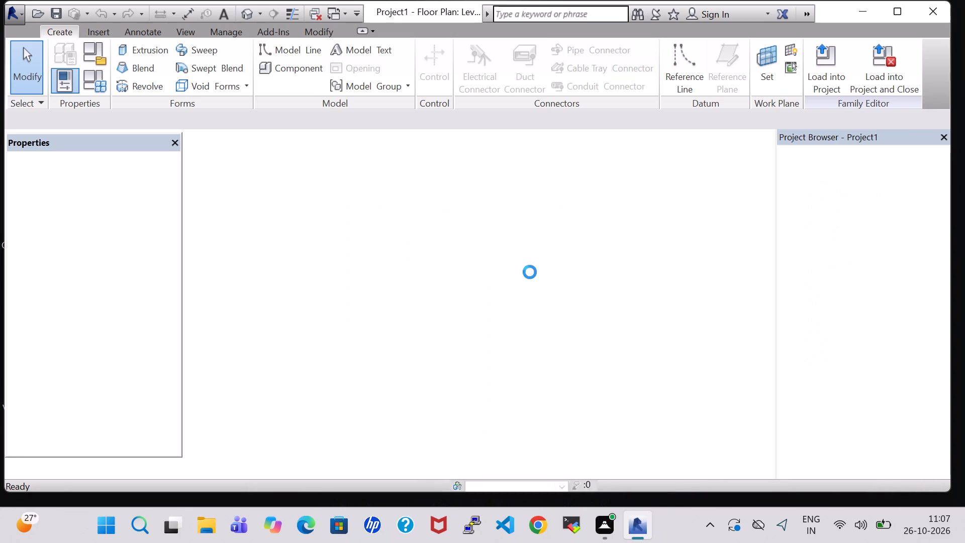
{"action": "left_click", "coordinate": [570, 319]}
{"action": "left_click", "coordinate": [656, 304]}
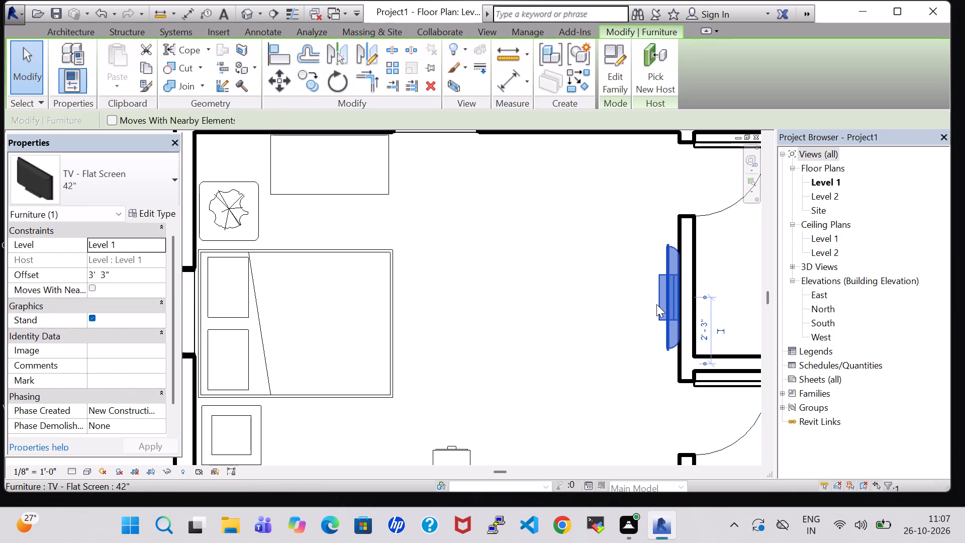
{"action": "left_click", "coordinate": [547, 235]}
Open the 3D view and examine the furnished bedroom with its bed, dresser, end tables, plant and TV.
{"action": "scroll", "coordinate": [547, 235], "scroll_direction": "down", "scroll_amount": 2}
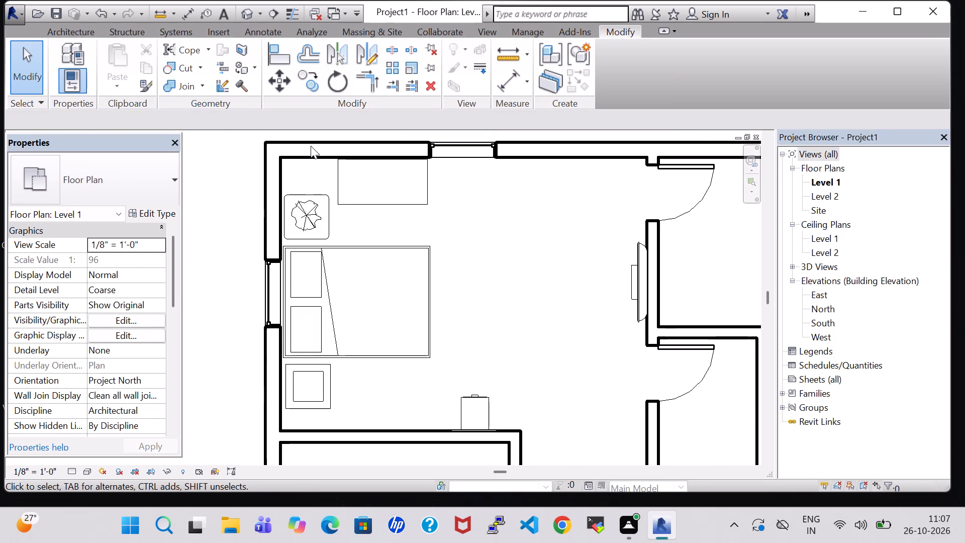
{"action": "left_click", "coordinate": [240, 18]}
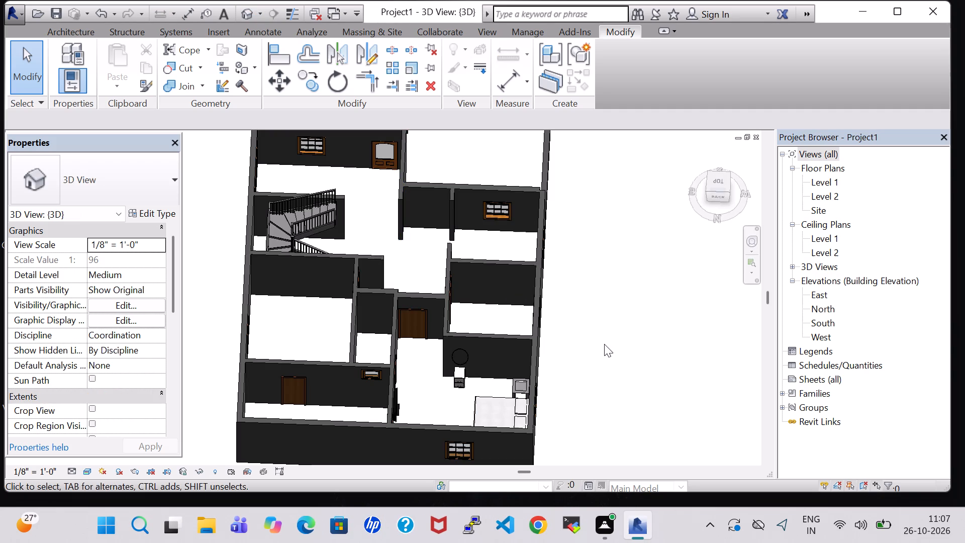
{"action": "middle_click_drag", "start_coordinate": [604, 344], "coordinate": [586, 459], "text": "shift"}
{"action": "middle_click_drag", "start_coordinate": [532, 426], "coordinate": [535, 391]}
{"action": "scroll", "coordinate": [532, 426], "scroll_direction": "up", "scroll_amount": 1}
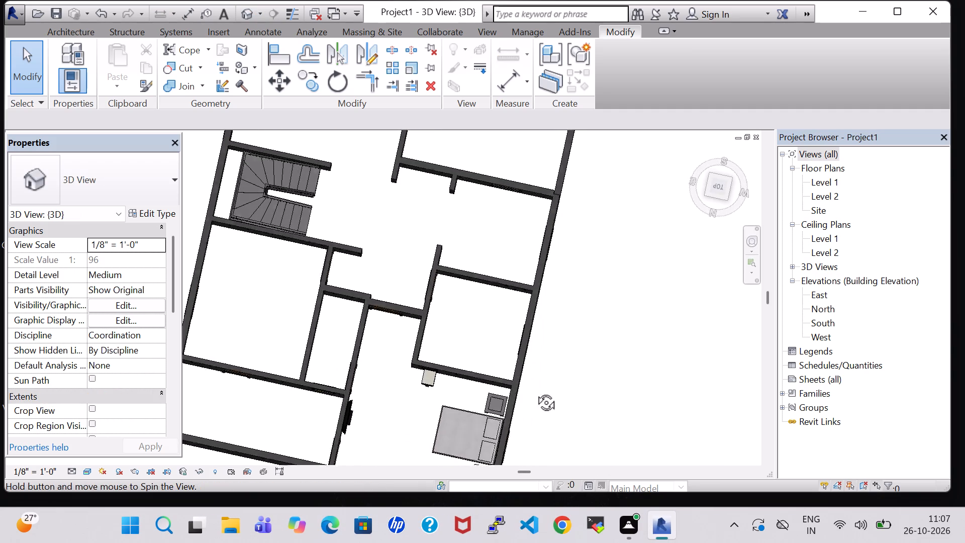
{"action": "middle_click_drag", "start_coordinate": [535, 391], "coordinate": [549, 320]}
{"action": "scroll", "coordinate": [481, 377], "scroll_direction": "up", "scroll_amount": 5}
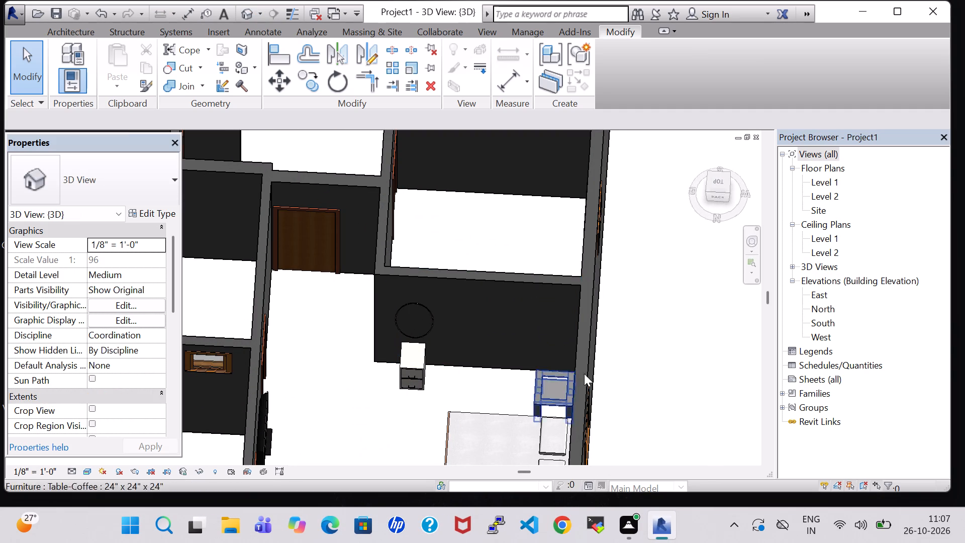
{"action": "middle_click_drag", "start_coordinate": [637, 383], "coordinate": [666, 446], "text": "shift"}
{"action": "middle_click_drag", "start_coordinate": [723, 407], "coordinate": [692, 284]}
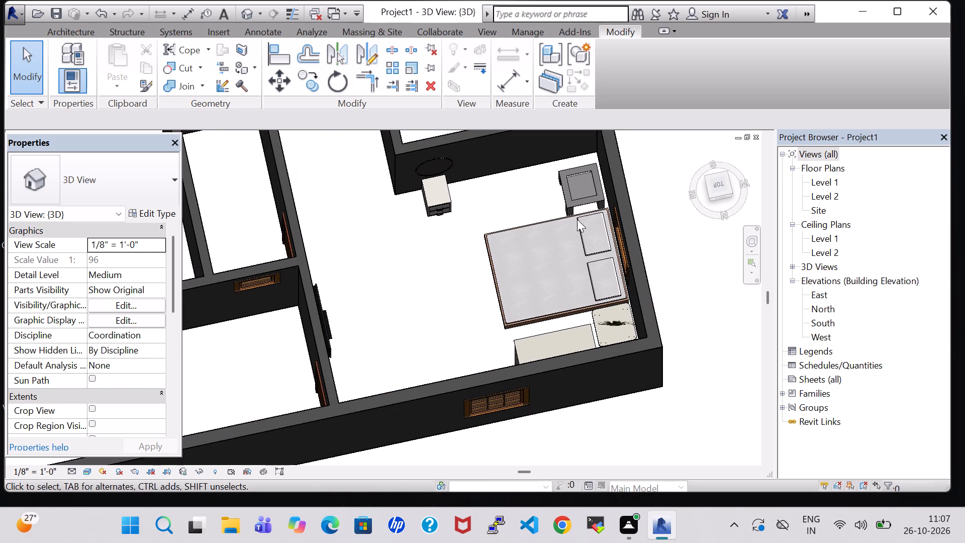
Set the mattress material of the Bed-Box Queen 60" x 79" type to Sash.
{"action": "left_click", "coordinate": [514, 229]}
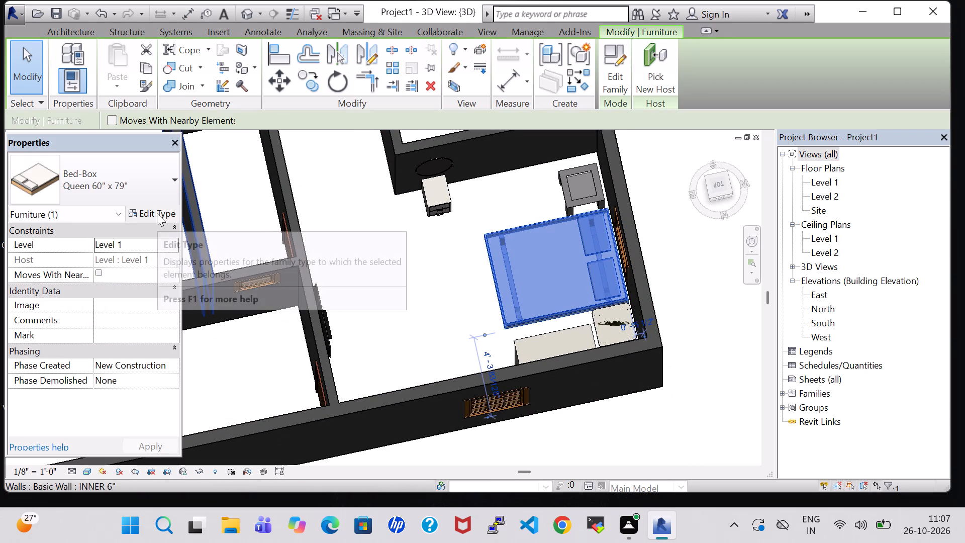
{"action": "left_click", "coordinate": [157, 213]}
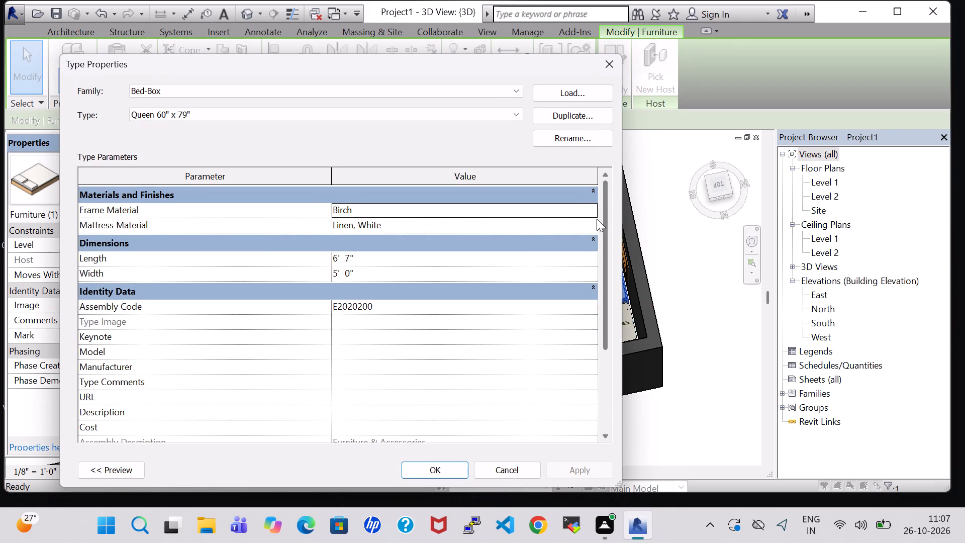
{"action": "double_click", "coordinate": [591, 219]}
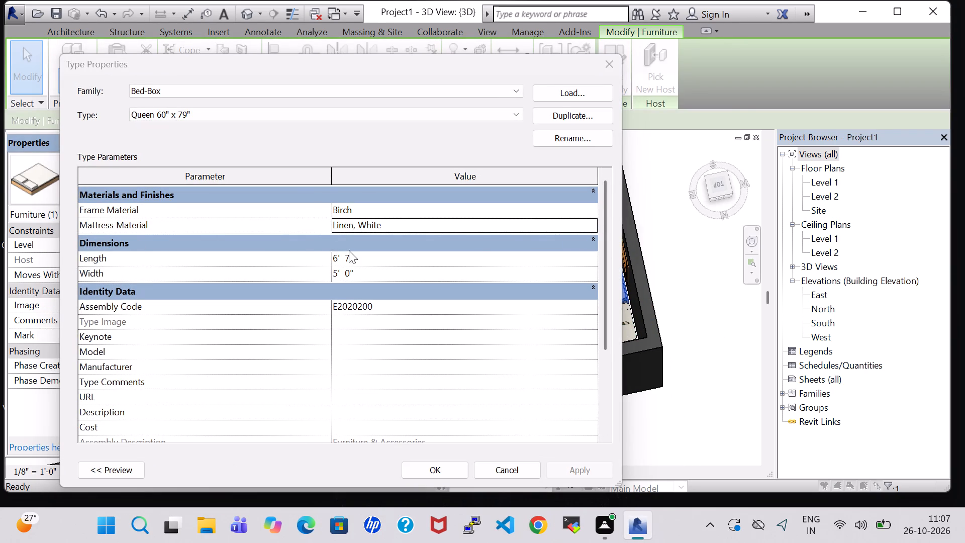
{"action": "scroll", "coordinate": [426, 374], "scroll_direction": "down", "scroll_amount": 13}
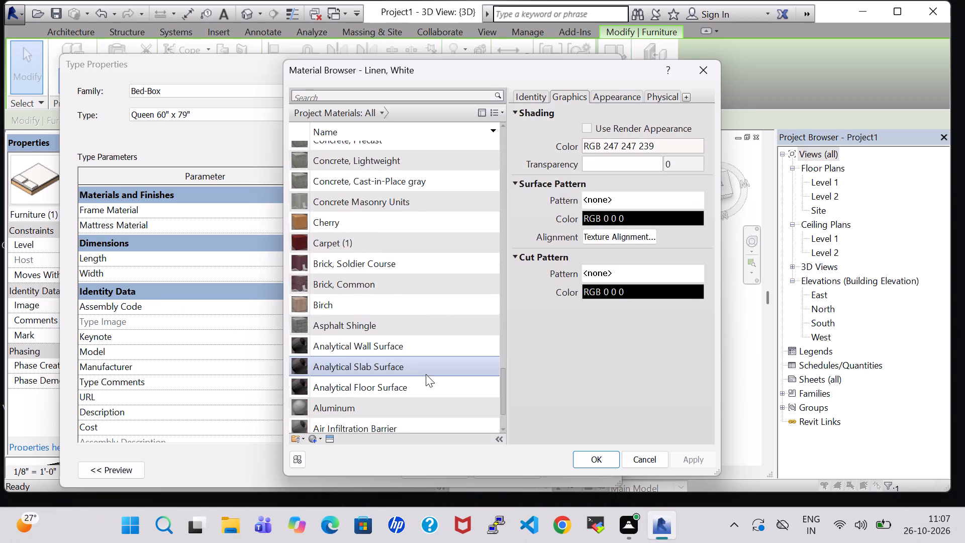
{"action": "scroll", "coordinate": [426, 374], "scroll_direction": "down", "scroll_amount": 8}
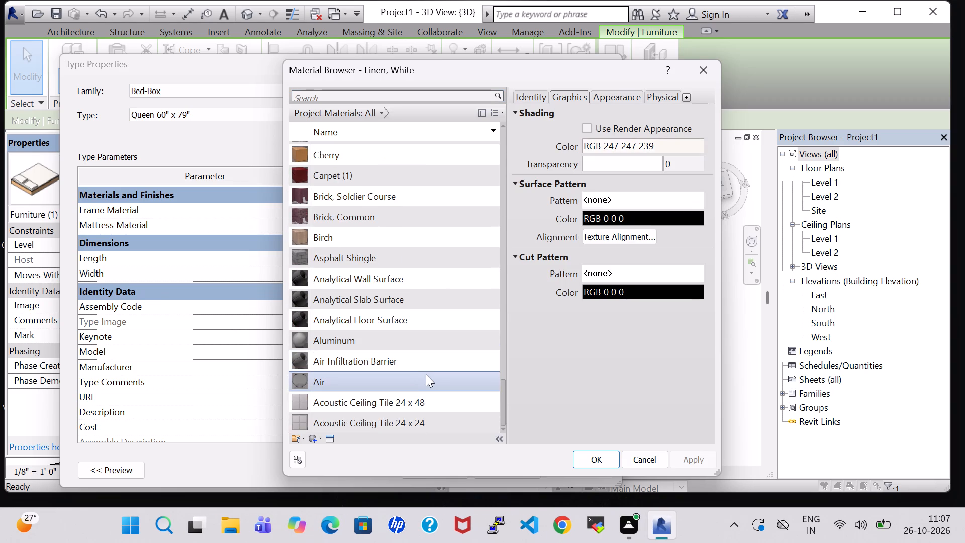
{"action": "scroll", "coordinate": [421, 371], "scroll_direction": "up", "scroll_amount": 20}
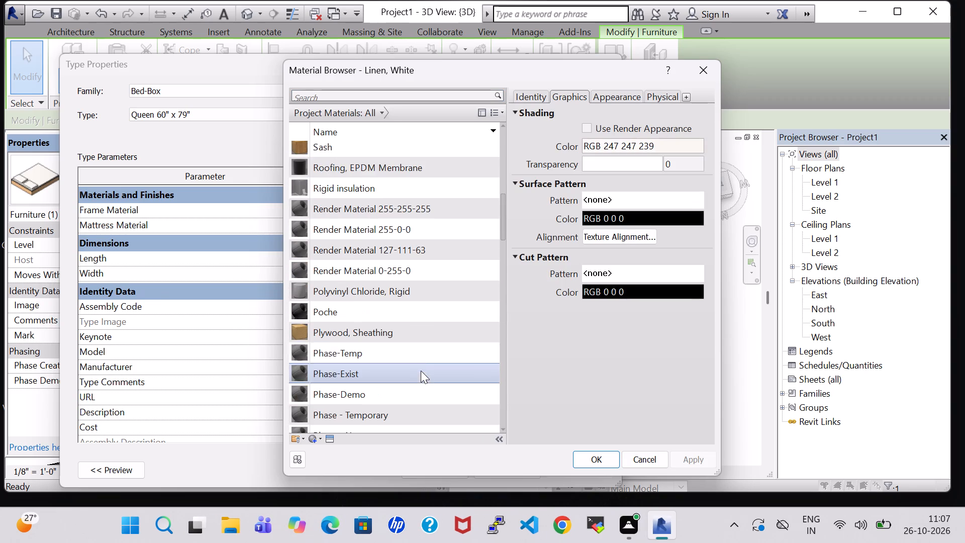
{"action": "left_click", "coordinate": [383, 148]}
{"action": "left_click", "coordinate": [593, 463]}
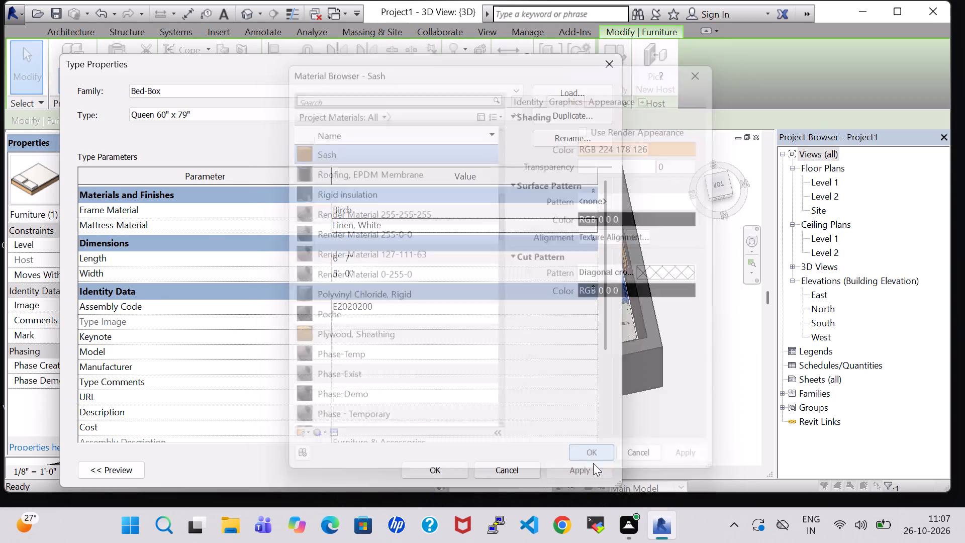
{"action": "left_click", "coordinate": [438, 469]}
{"action": "left_click", "coordinate": [709, 314]}
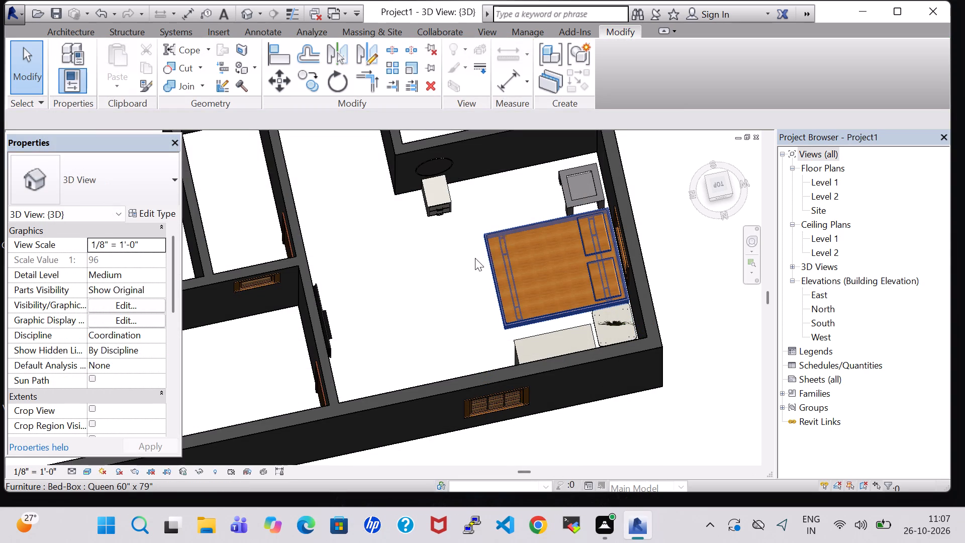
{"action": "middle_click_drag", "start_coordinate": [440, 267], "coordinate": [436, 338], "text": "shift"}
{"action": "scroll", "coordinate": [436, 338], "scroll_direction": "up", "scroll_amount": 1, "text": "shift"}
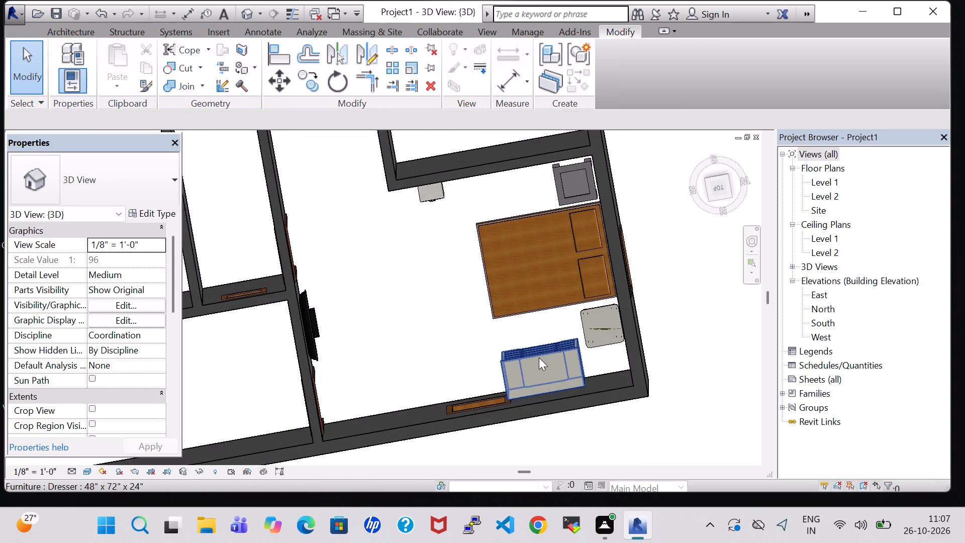
Set the dresser material of the Dresser 48" x 72" x 24" type to Wood - Teak.
{"action": "left_click", "coordinate": [539, 357]}
{"action": "left_click", "coordinate": [159, 210]}
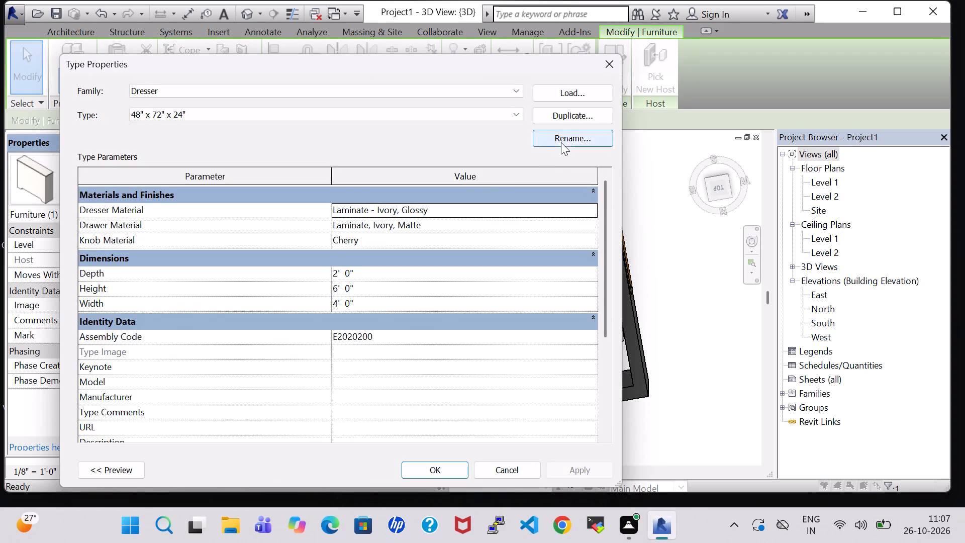
{"action": "left_click", "coordinate": [594, 204]}
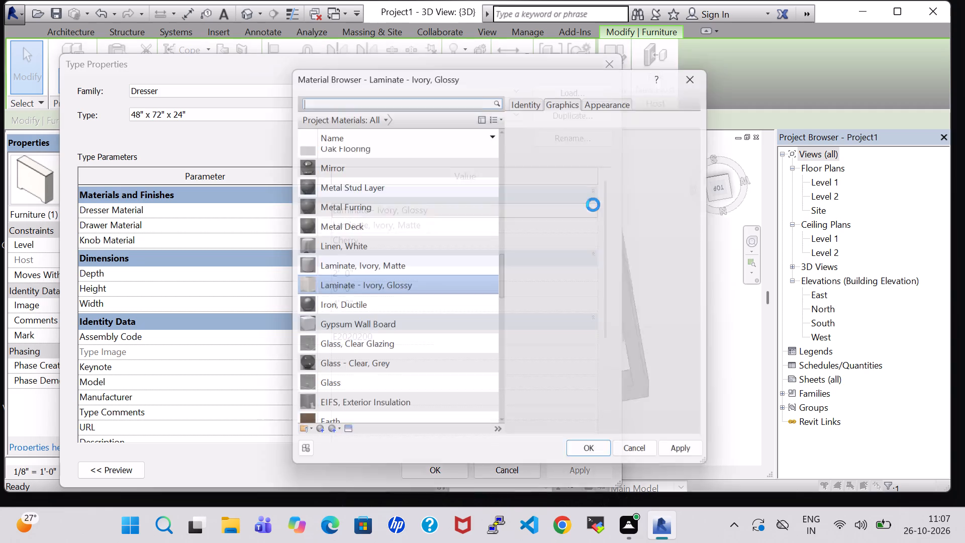
{"action": "scroll", "coordinate": [455, 238], "scroll_direction": "up", "scroll_amount": 19}
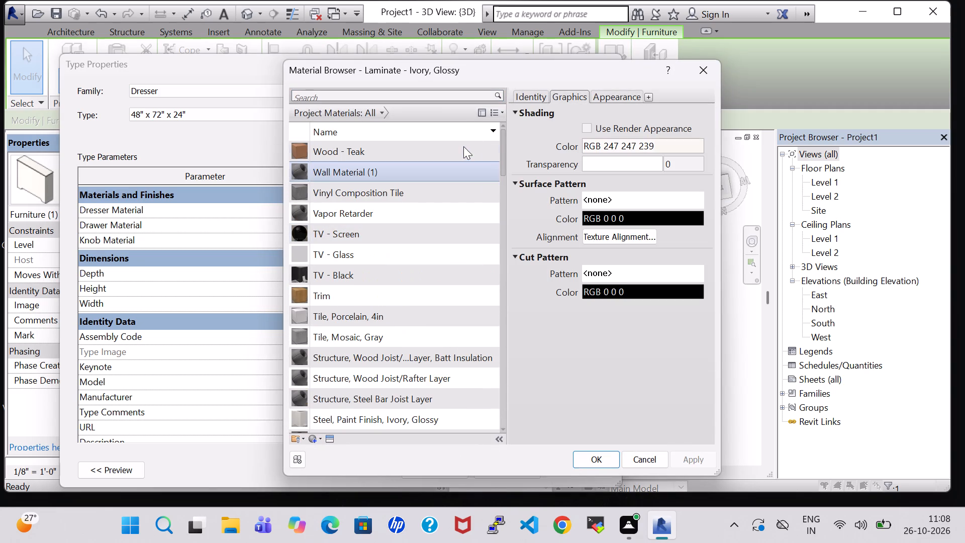
{"action": "left_click", "coordinate": [463, 146]}
{"action": "left_click", "coordinate": [580, 457]}
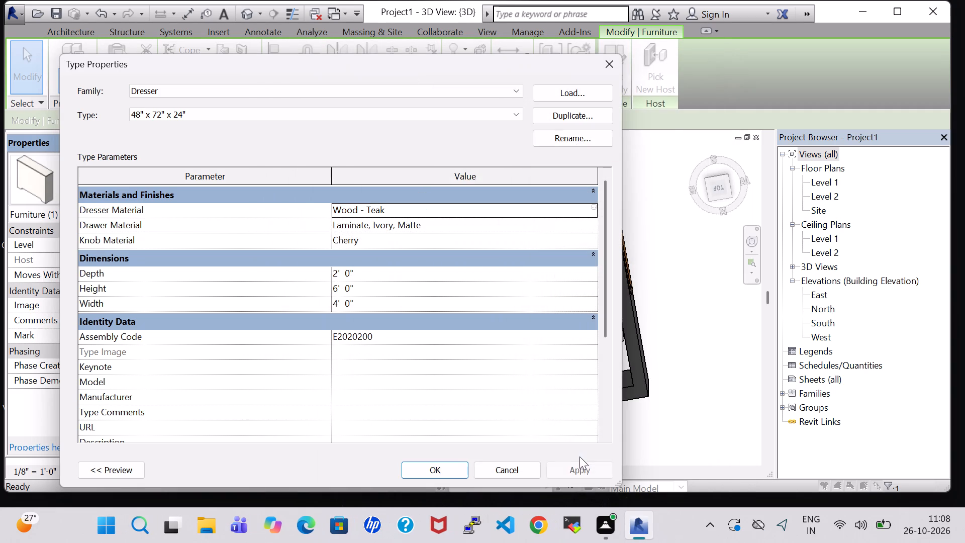
{"action": "left_click", "coordinate": [432, 474]}
{"action": "left_click", "coordinate": [545, 336]}
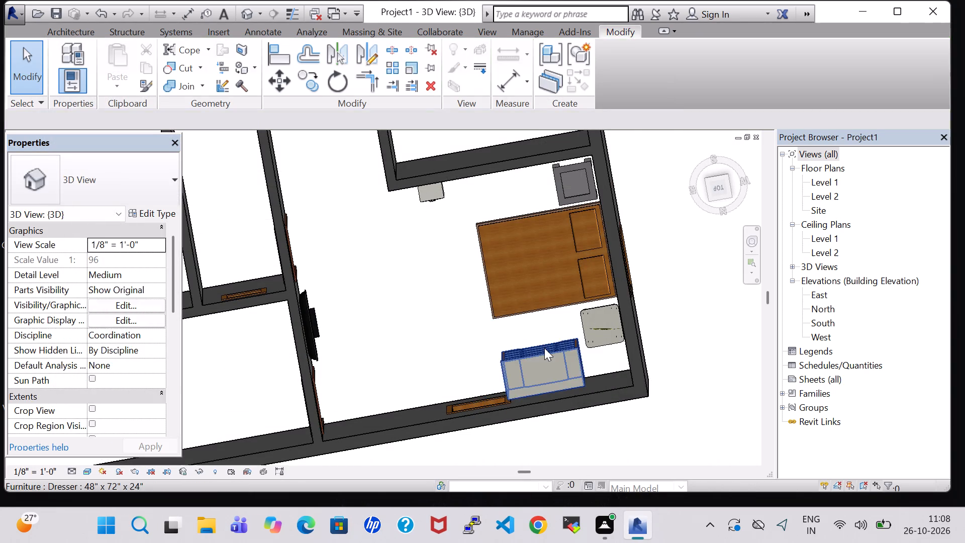
Set the drawer material of the Dresser 48" x 72" x 24" type to Wood - Teak.
{"action": "left_click", "coordinate": [544, 348]}
{"action": "left_click", "coordinate": [139, 216]}
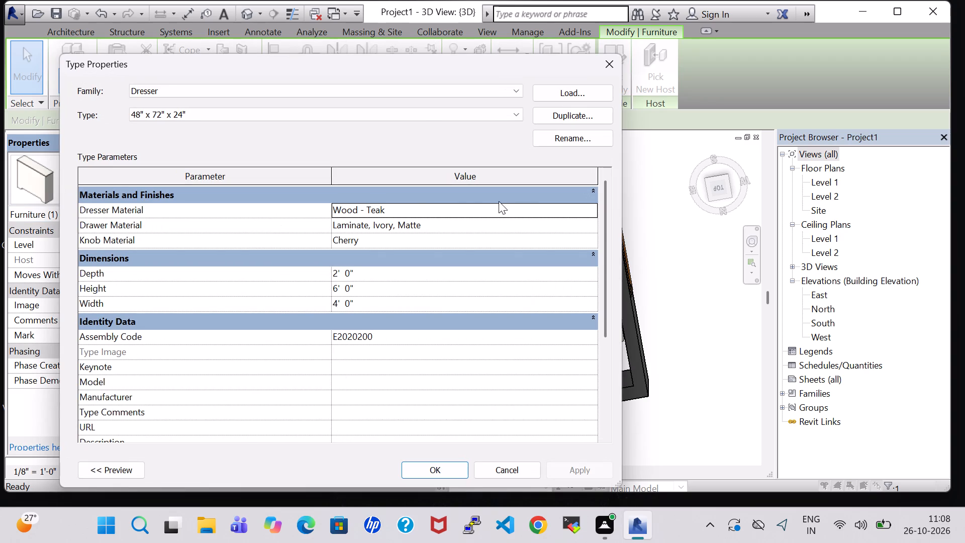
{"action": "left_click", "coordinate": [595, 219]}
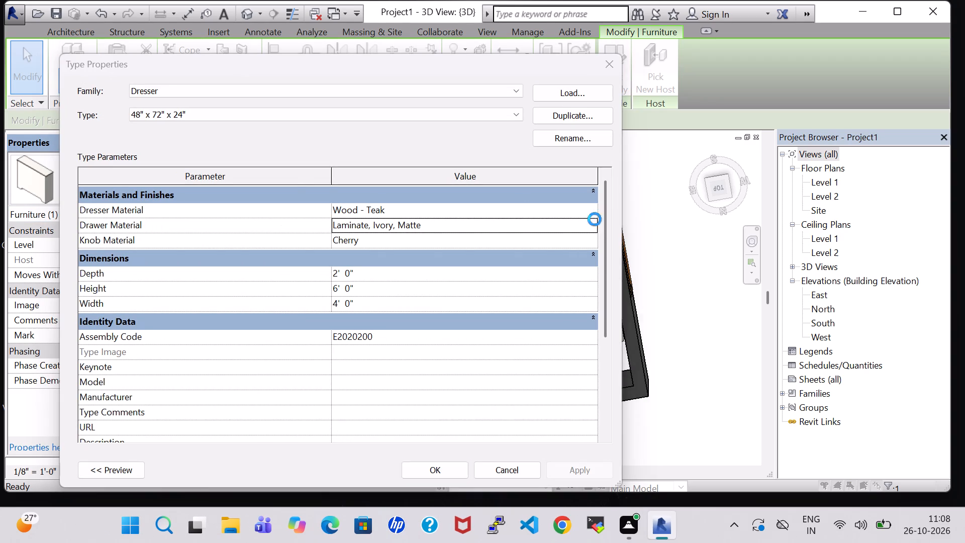
{"action": "scroll", "coordinate": [422, 191], "scroll_direction": "up", "scroll_amount": 19}
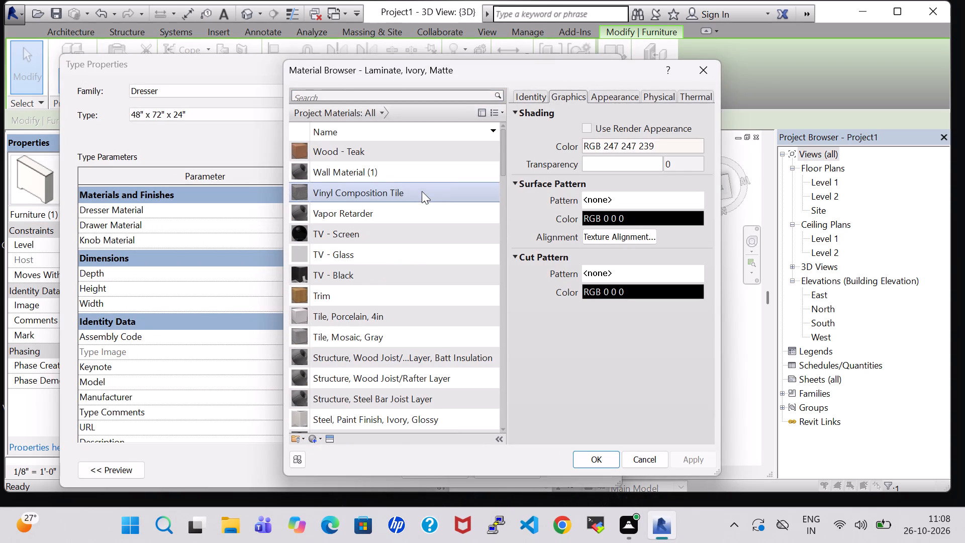
{"action": "left_click", "coordinate": [418, 145]}
{"action": "left_click", "coordinate": [596, 456]}
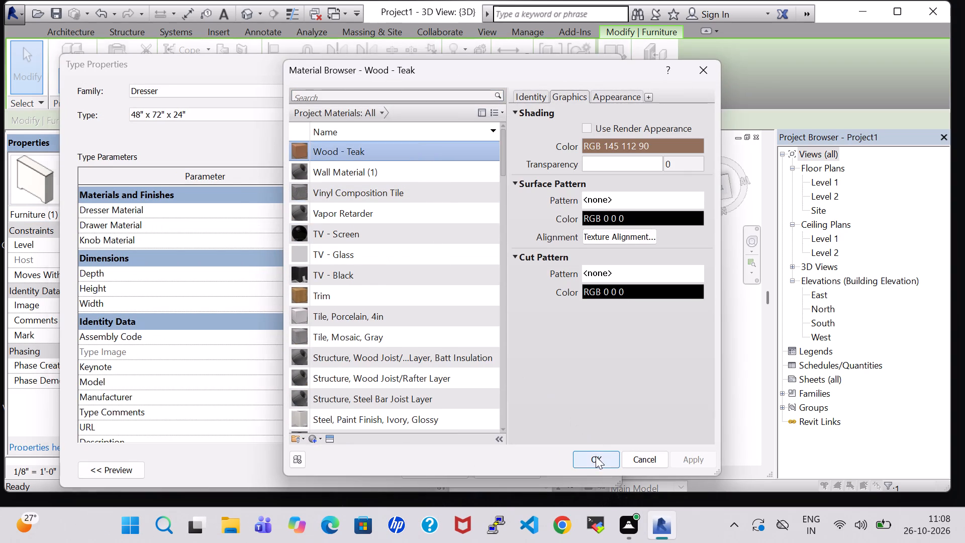
{"action": "left_click", "coordinate": [437, 465]}
{"action": "left_click", "coordinate": [685, 299]}
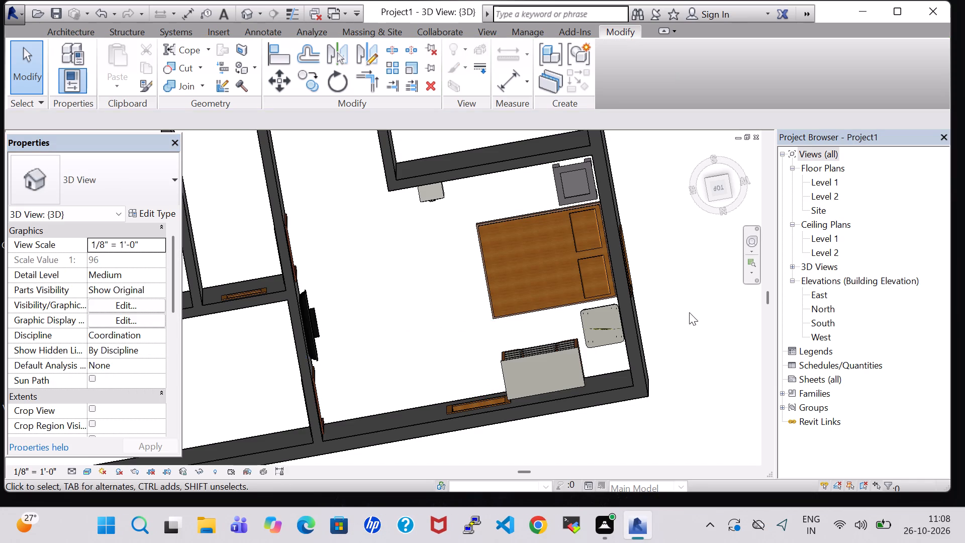
Nudge the 36" x 48" casement window beside the dresser slightly along its wall, away from the dresser.
{"action": "middle_click_drag", "start_coordinate": [692, 323], "coordinate": [688, 312], "text": "shift"}
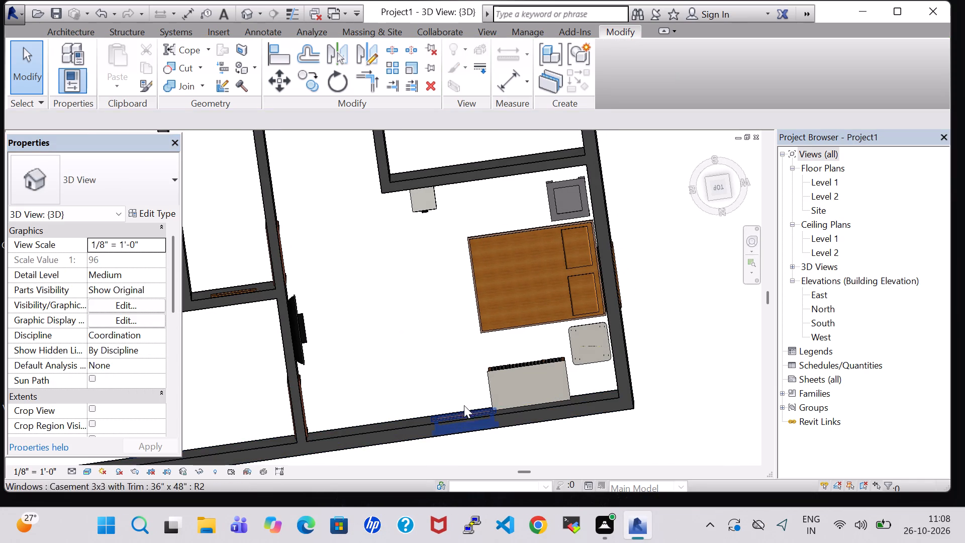
{"action": "left_click", "coordinate": [462, 412]}
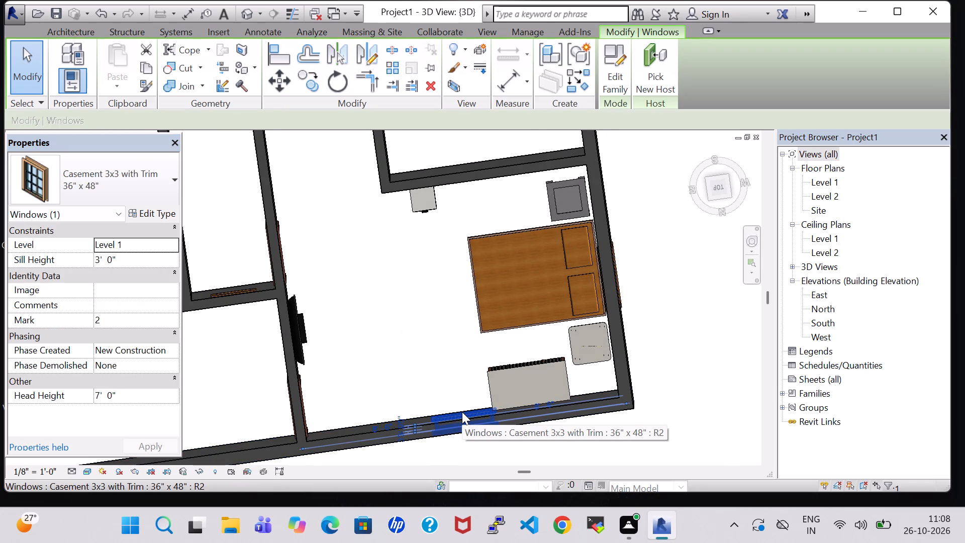
{"action": "key", "text": "Left"}
{"action": "key", "text": "Left"}
{"action": "left_click", "coordinate": [724, 355]}
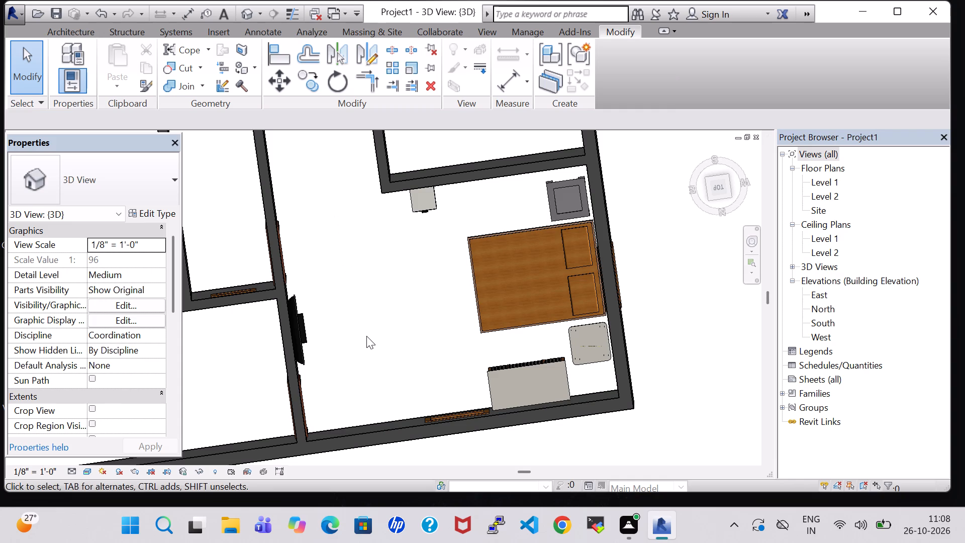
Examine the furnished bedroom and adjoining rooms in 3D from several angles, checking the furniture, windows and doors.
{"action": "middle_click_drag", "start_coordinate": [366, 336], "coordinate": [410, 236], "text": "shift"}
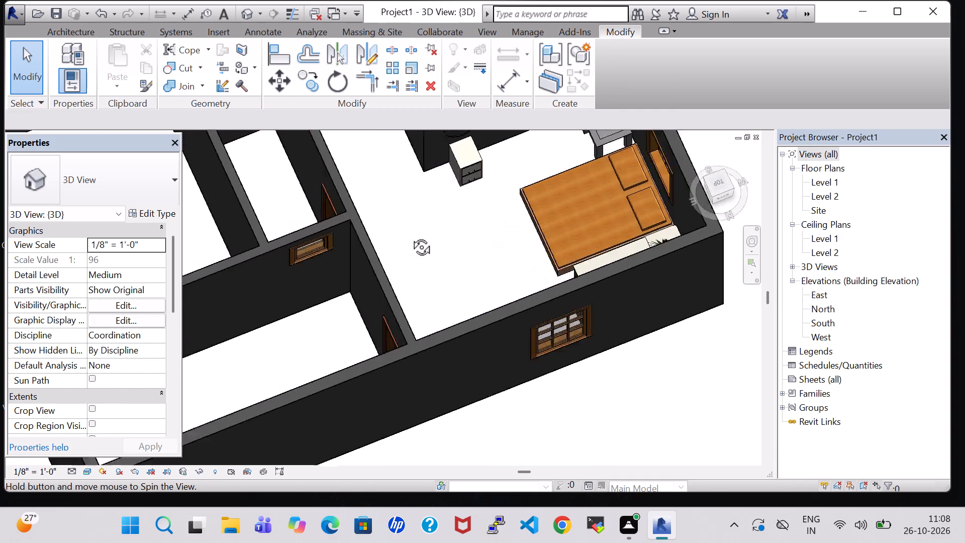
{"action": "middle_click_drag", "start_coordinate": [410, 236], "coordinate": [493, 248], "text": "shift"}
{"action": "middle_click_drag", "start_coordinate": [535, 224], "coordinate": [470, 457]}
{"action": "middle_click_drag", "start_coordinate": [552, 240], "coordinate": [553, 240]}
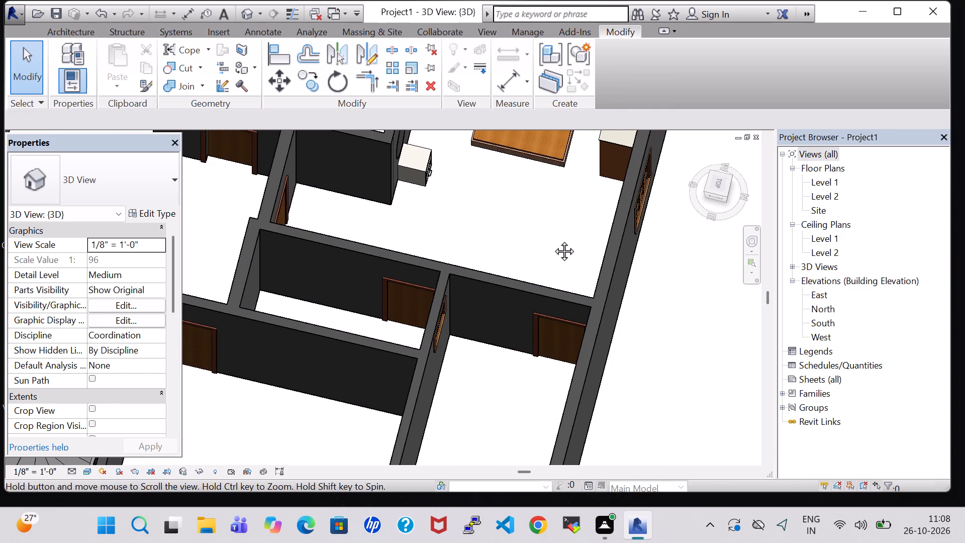
{"action": "middle_click_drag", "start_coordinate": [553, 240], "coordinate": [544, 275]}
{"action": "middle_click_drag", "start_coordinate": [515, 252], "coordinate": [560, 251]}
{"action": "middle_click_drag", "start_coordinate": [448, 242], "coordinate": [550, 437]}
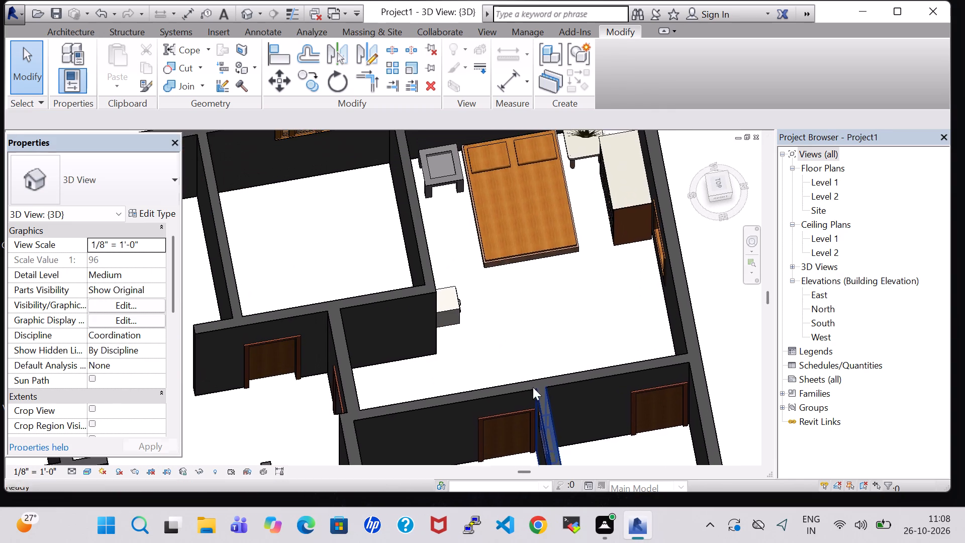
{"action": "middle_click_drag", "start_coordinate": [536, 251], "coordinate": [573, 251]}
{"action": "middle_click_drag", "start_coordinate": [538, 196], "coordinate": [536, 304]}
{"action": "middle_click_drag", "start_coordinate": [518, 279], "coordinate": [524, 266], "text": "shift"}
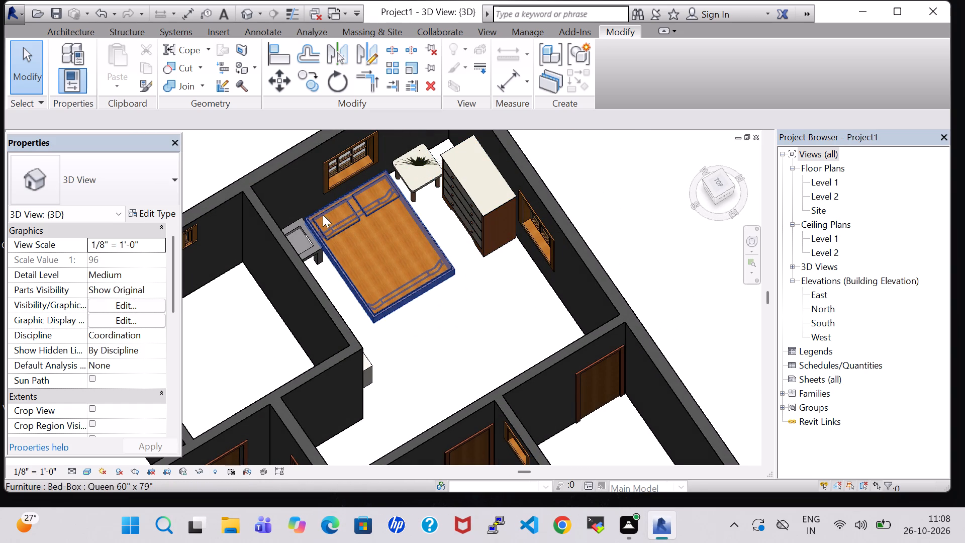
{"action": "middle_click_drag", "start_coordinate": [459, 299], "coordinate": [378, 312], "text": "shift"}
{"action": "middle_click_drag", "start_coordinate": [537, 443], "coordinate": [538, 419]}
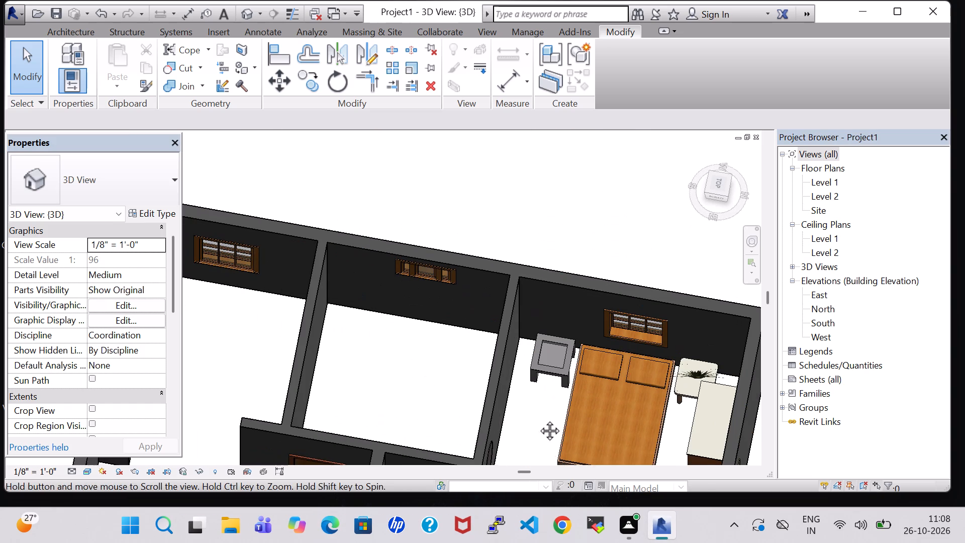
{"action": "middle_click_drag", "start_coordinate": [538, 419], "coordinate": [535, 227]}
In the Level 1 floor plan, load the Table-Rectangular family from the Furniture library's Tables folder.
{"action": "double_click", "coordinate": [834, 183]}
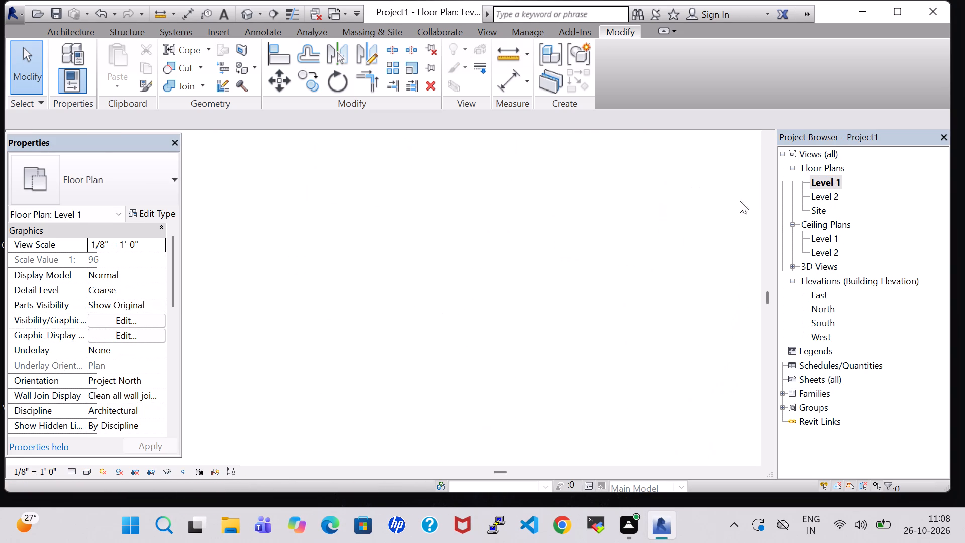
{"action": "scroll", "coordinate": [576, 309], "scroll_direction": "down", "scroll_amount": 4}
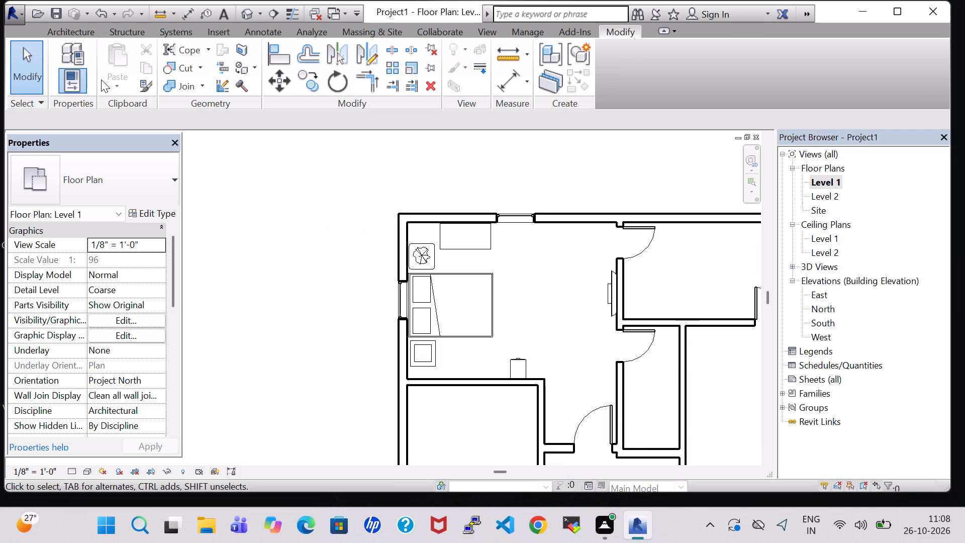
{"action": "left_click", "coordinate": [63, 34]}
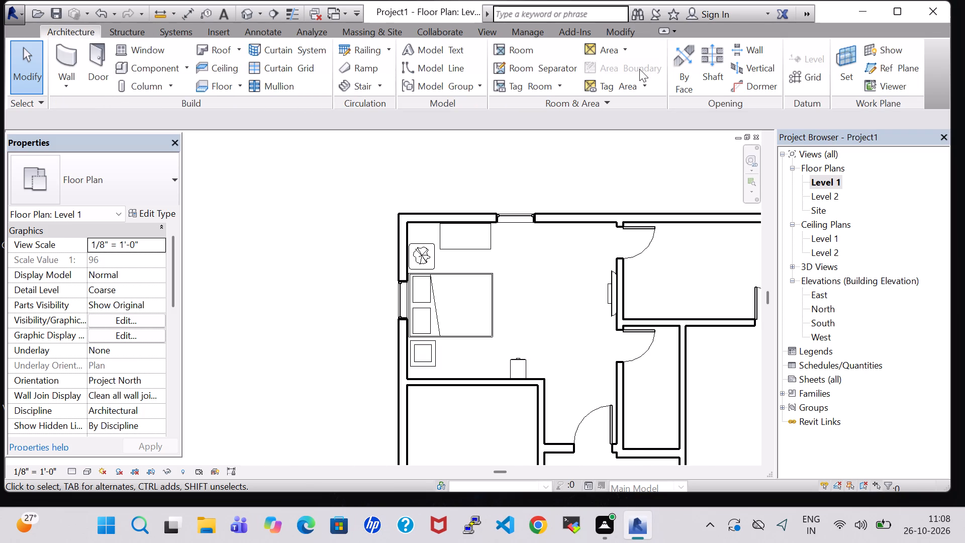
{"action": "left_click", "coordinate": [154, 72]}
{"action": "left_click", "coordinate": [611, 68]}
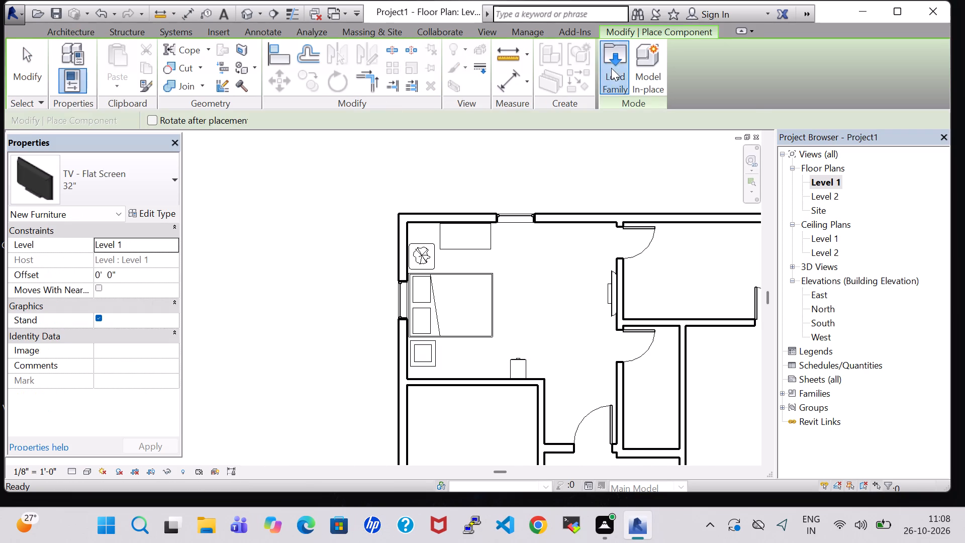
{"action": "double_click", "coordinate": [552, 332]}
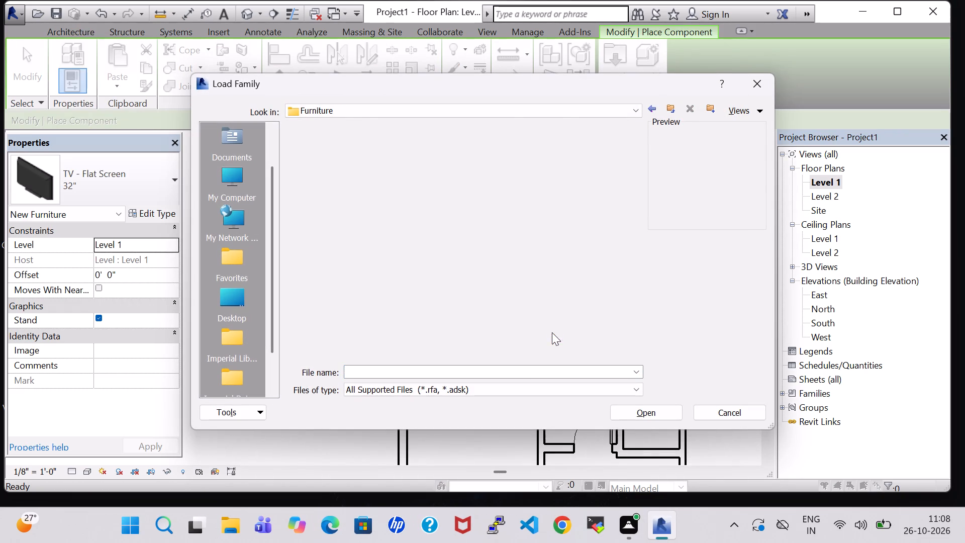
{"action": "double_click", "coordinate": [494, 161]}
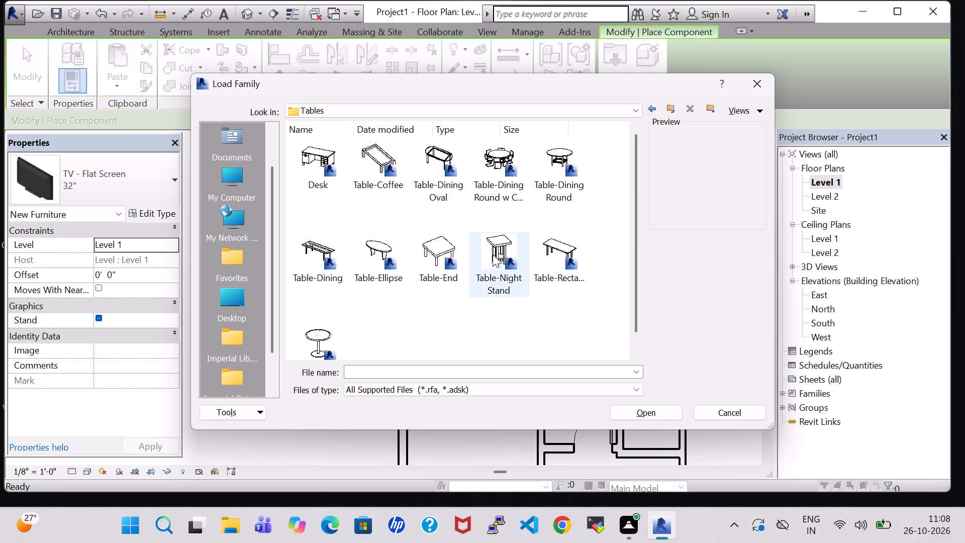
{"action": "left_click", "coordinate": [555, 247]}
{"action": "left_click", "coordinate": [645, 406]}
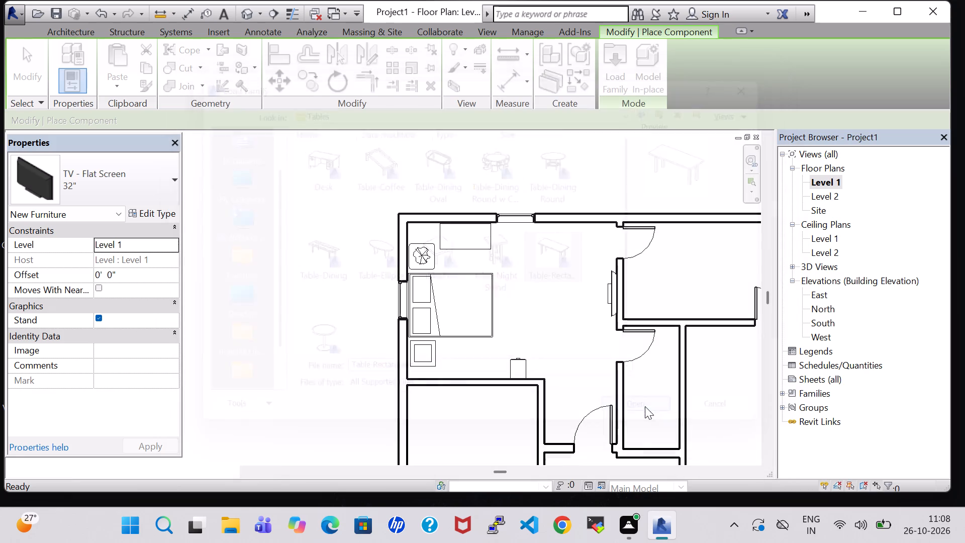
Place a 72" x 30" rectangular table, turned lengthwise along the bedroom wall, beneath the flat-screen TV.
{"action": "key", "text": "space"}
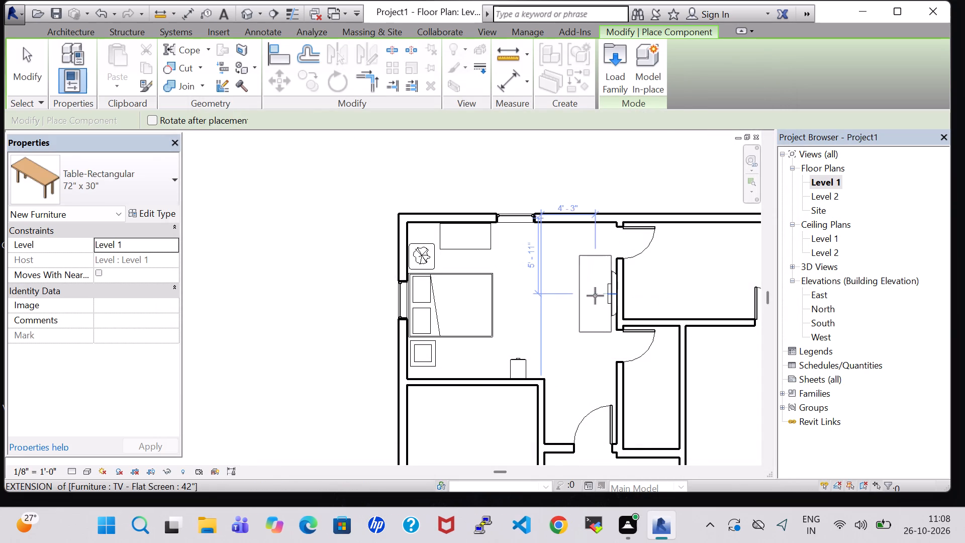
{"action": "left_click", "coordinate": [601, 296]}
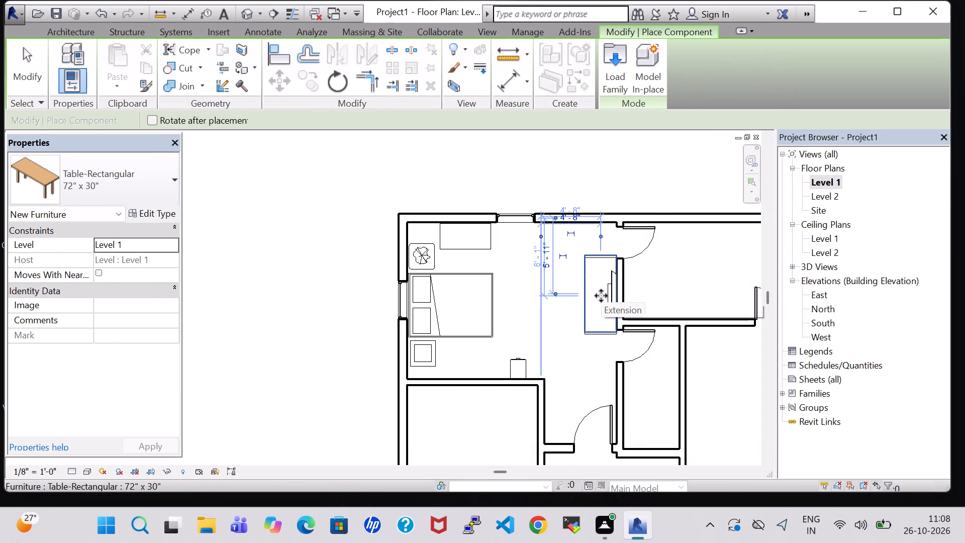
{"action": "key", "text": "Escape"}
{"action": "key", "text": "Escape"}
Set the length of the rectangular table type under the TV to 4' 0".
{"action": "left_click", "coordinate": [599, 255]}
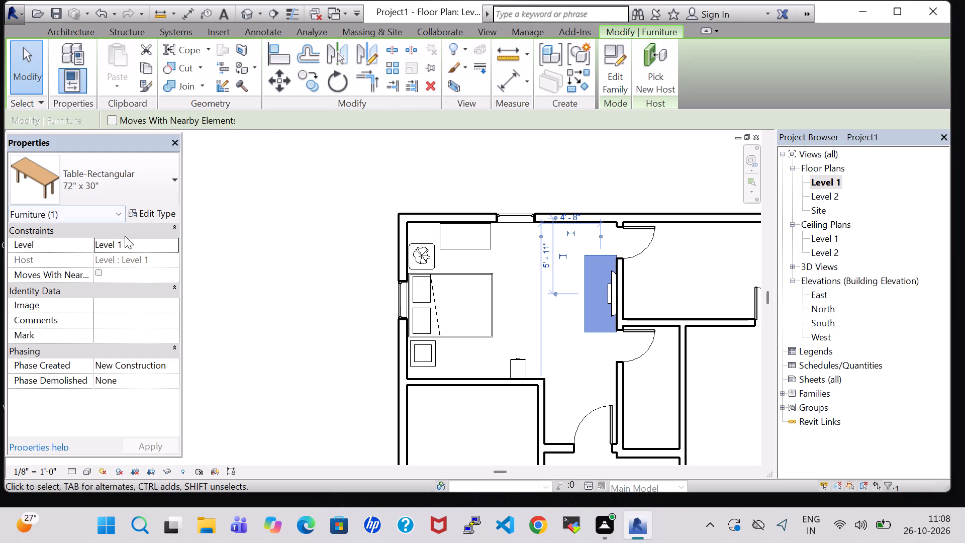
{"action": "left_click", "coordinate": [148, 211]}
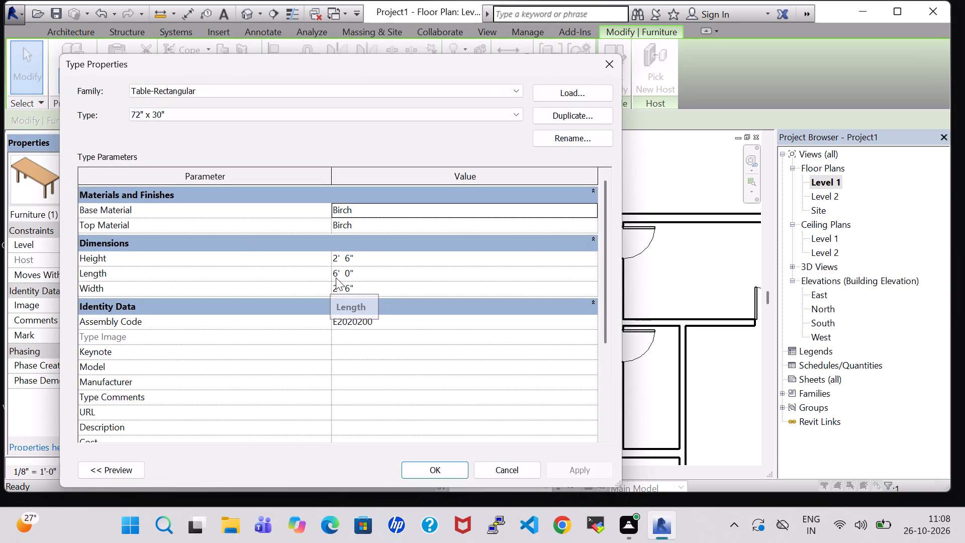
{"action": "double_click", "coordinate": [336, 278]}
{"action": "key", "text": "BackSpace"}
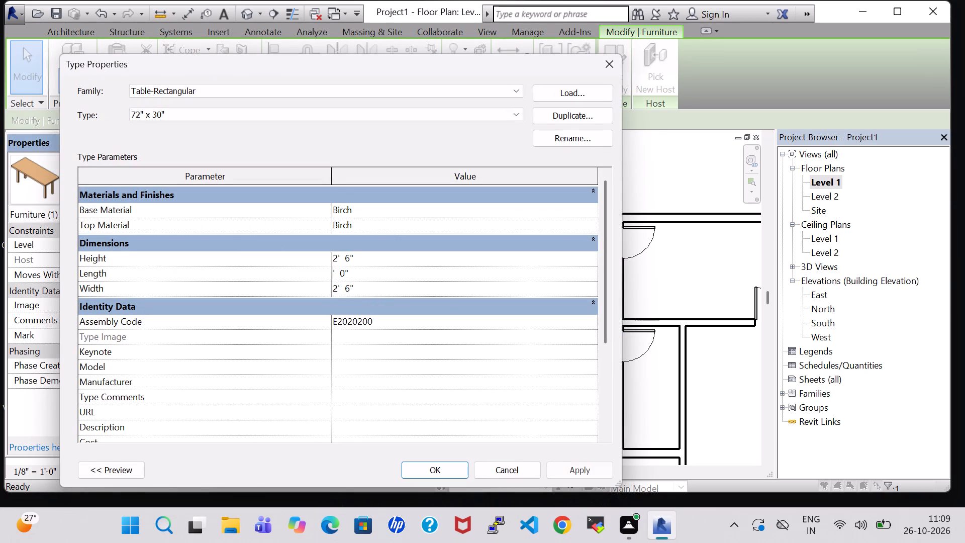
{"action": "key", "text": "4"}
{"action": "left_click", "coordinate": [429, 466]}
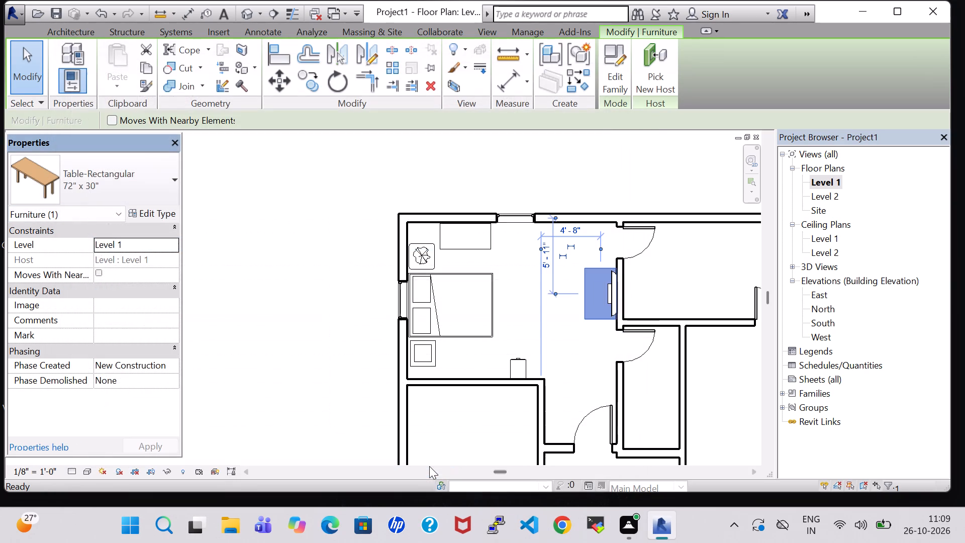
{"action": "left_click", "coordinate": [571, 361]}
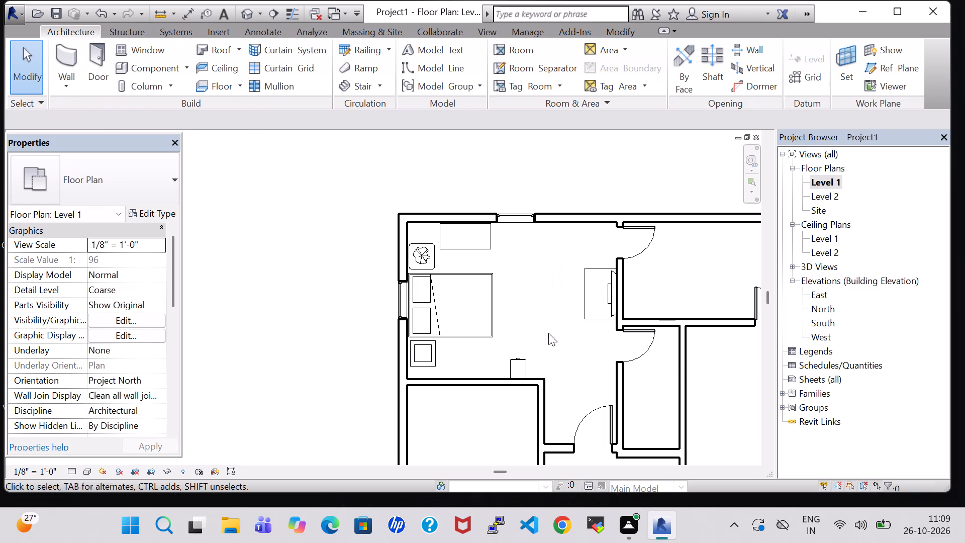
Place another Tropical Agave - 1.5' plant like the end table's one, at the midpoint of the TV table's short edge nearest the exterior wall.
{"action": "left_click", "coordinate": [430, 255]}
{"action": "right_click", "coordinate": [430, 255]}
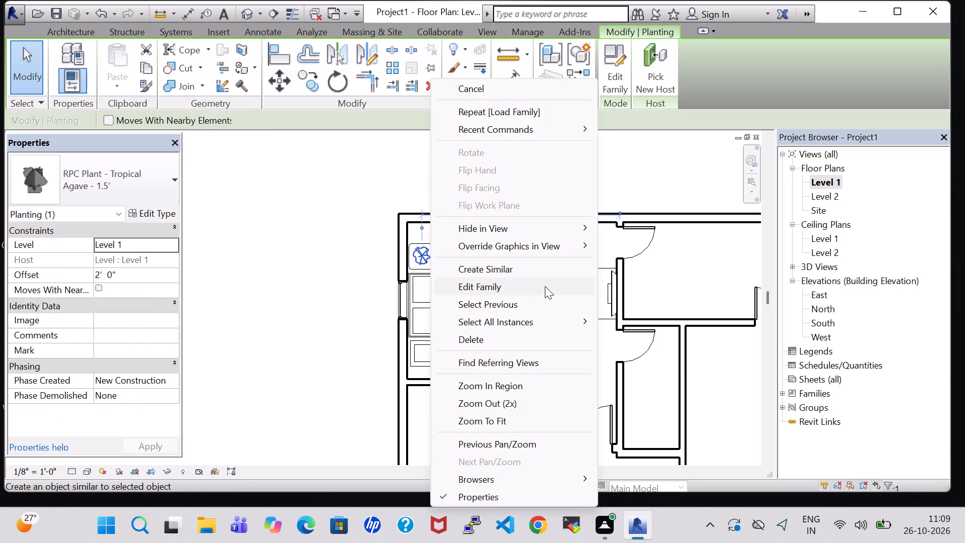
{"action": "left_click", "coordinate": [532, 268]}
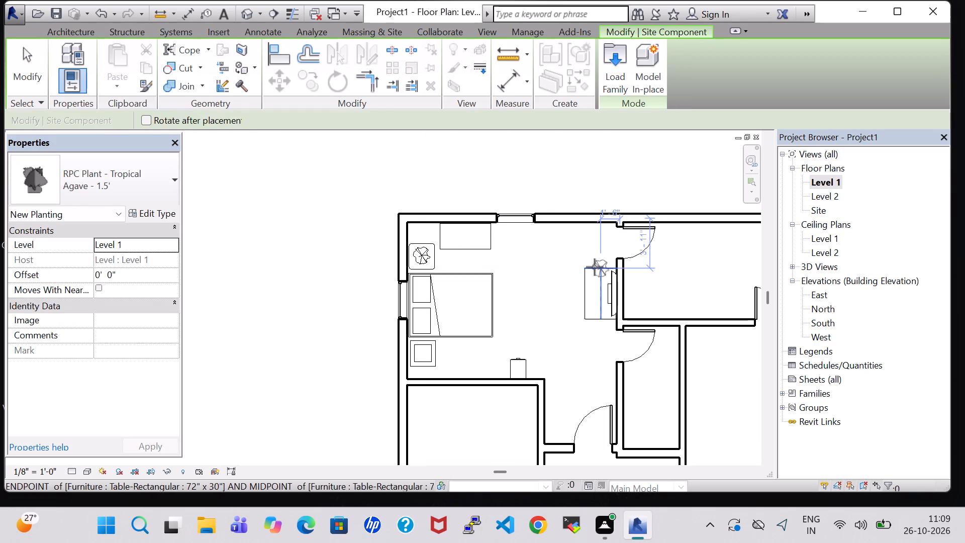
{"action": "left_click", "coordinate": [595, 267]}
{"action": "key", "text": "Escape"}
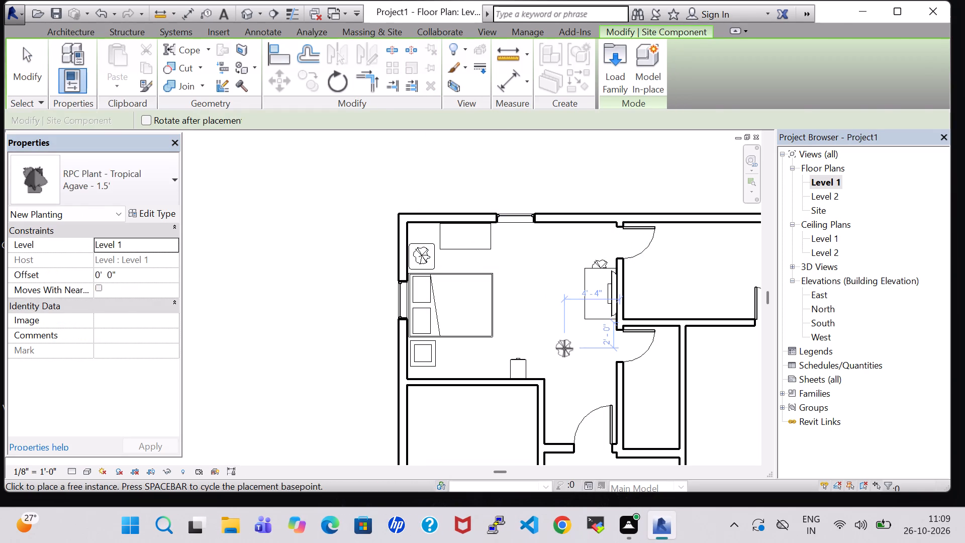
Set the height of the rectangular table type under the flat-screen TV to 2' 0".
{"action": "key", "text": "Escape"}
{"action": "left_click", "coordinate": [590, 308]}
{"action": "left_click", "coordinate": [150, 210]}
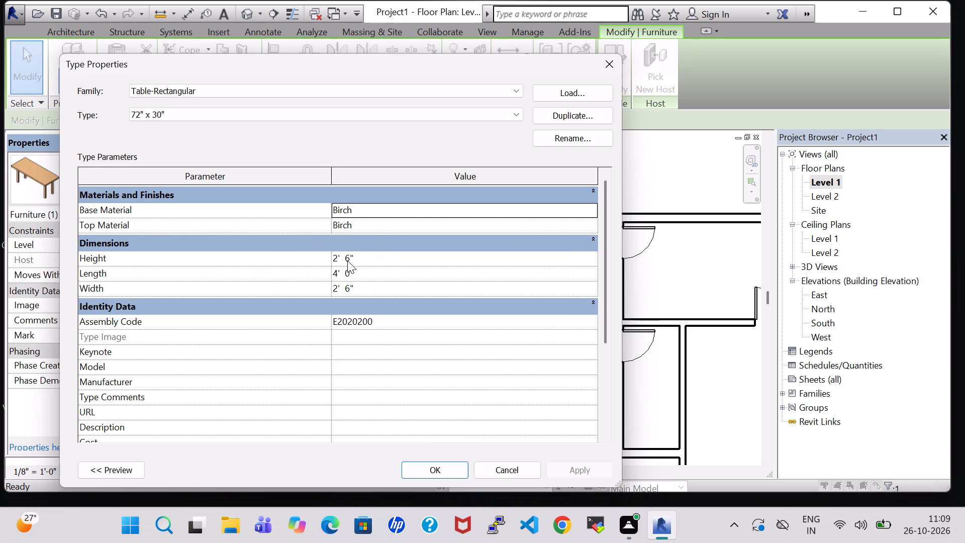
{"action": "left_click", "coordinate": [351, 260]}
{"action": "key", "text": "BackSpace"}
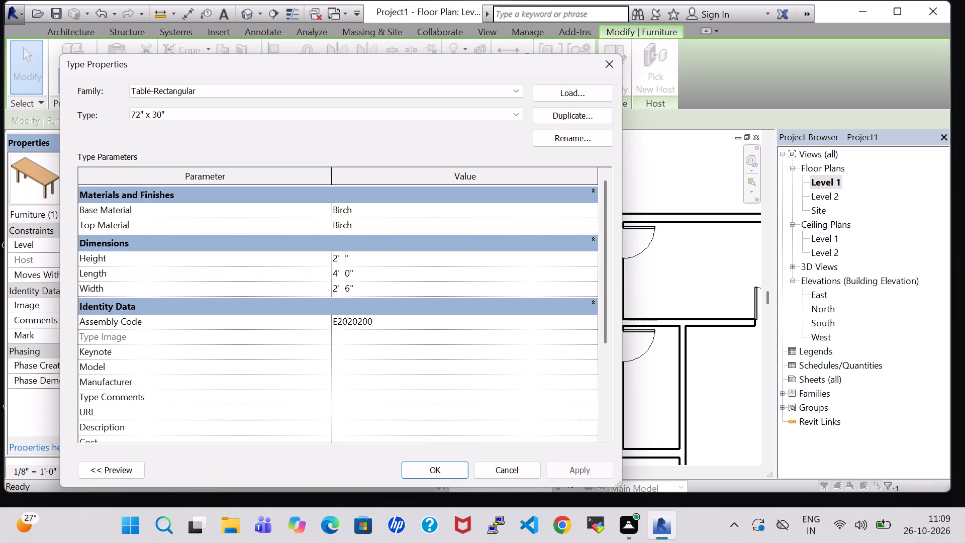
{"action": "key", "text": "0"}
{"action": "left_click", "coordinate": [423, 468]}
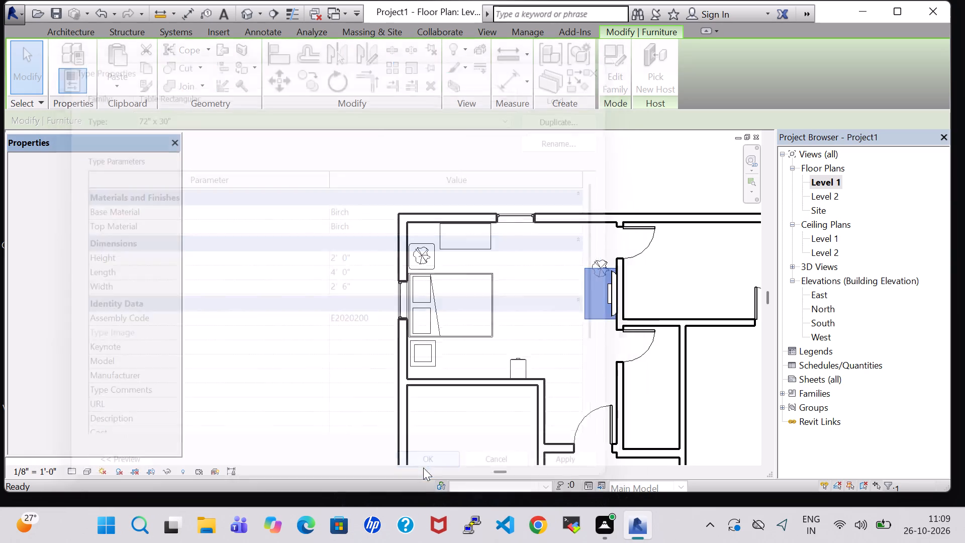
{"action": "left_click", "coordinate": [580, 343]}
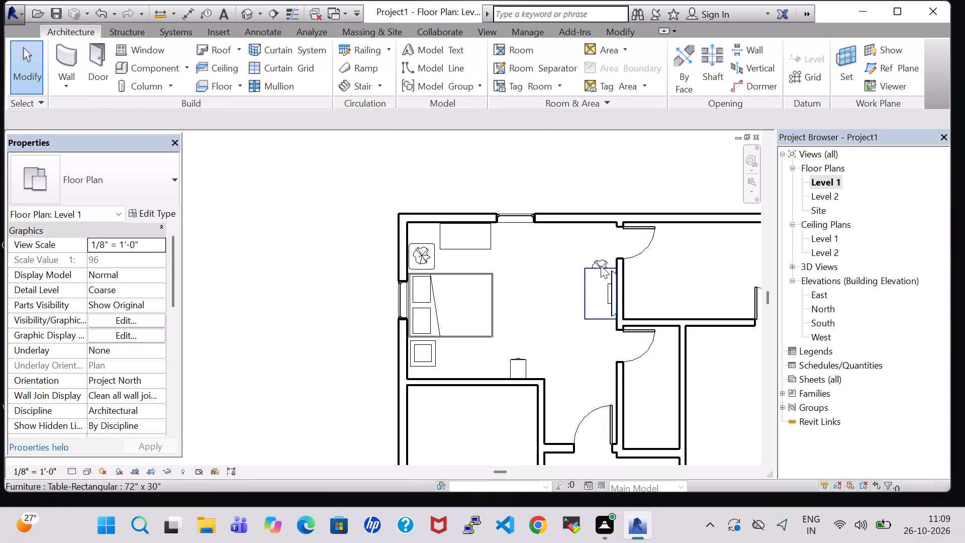
Set the offset from Level 1 of the agave plant at the TV table to 2' 0".
{"action": "left_click", "coordinate": [601, 259]}
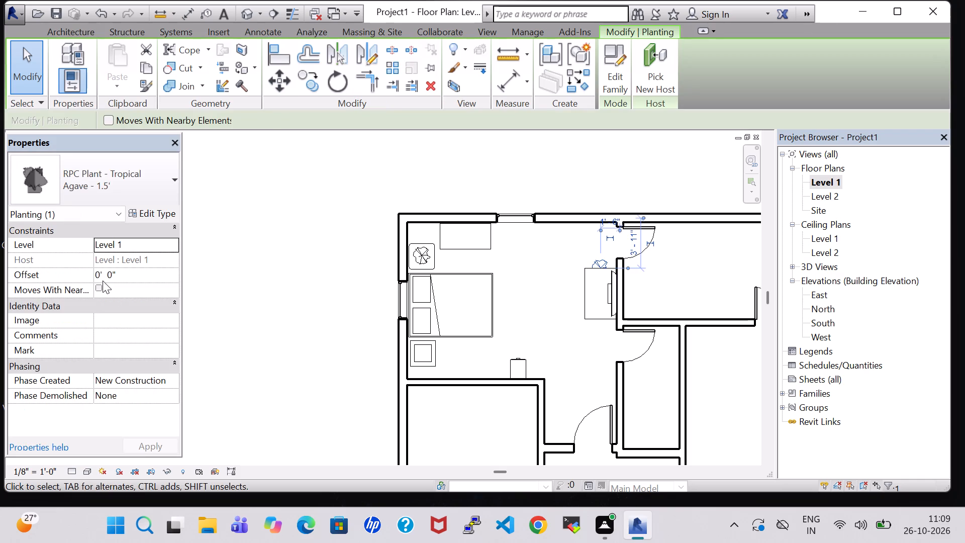
{"action": "left_click", "coordinate": [101, 278]}
{"action": "key", "text": "BackSpace"}
{"action": "key", "text": "2"}
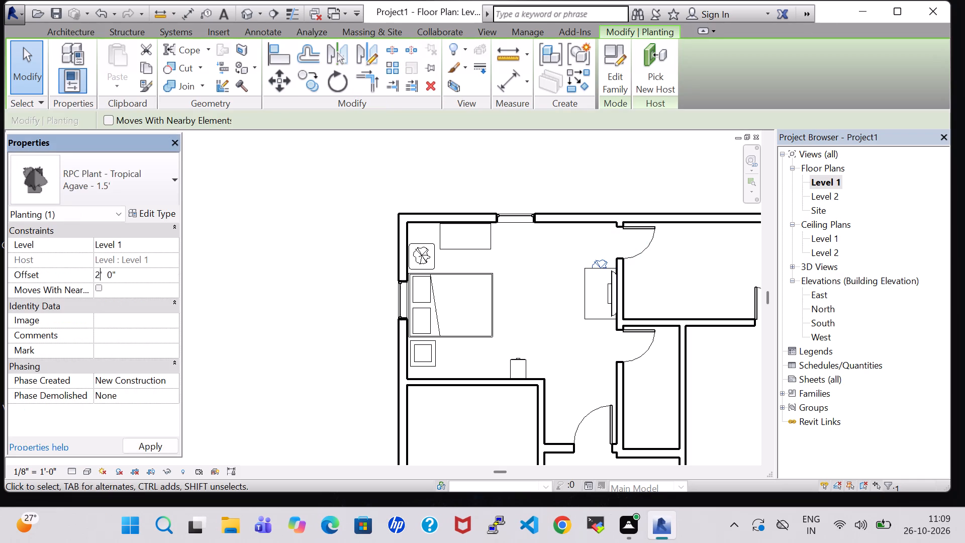
{"action": "left_click", "coordinate": [163, 438]}
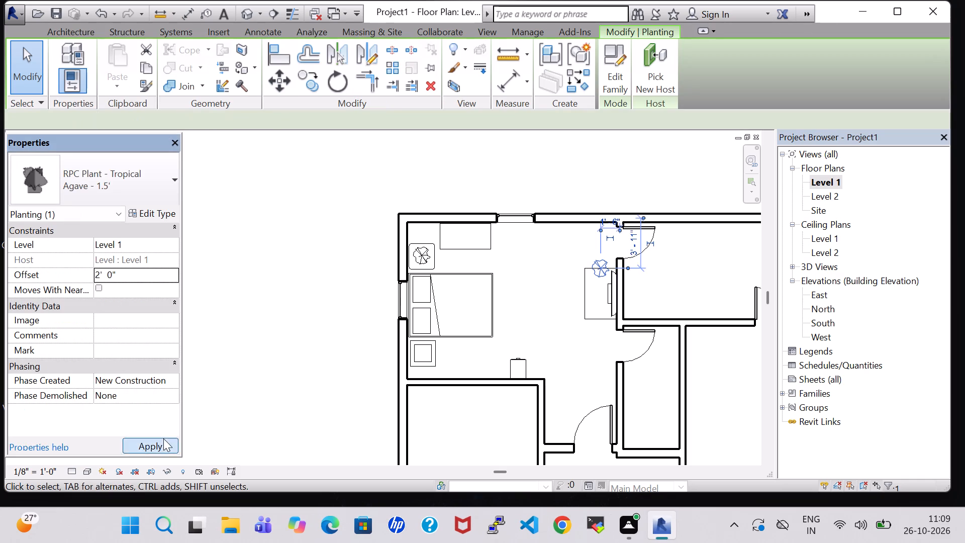
{"action": "left_click", "coordinate": [559, 373]}
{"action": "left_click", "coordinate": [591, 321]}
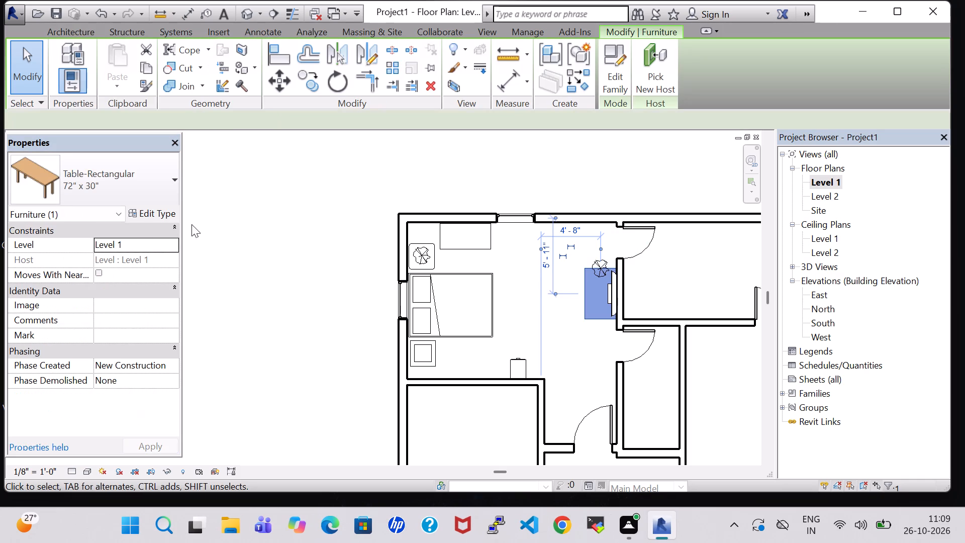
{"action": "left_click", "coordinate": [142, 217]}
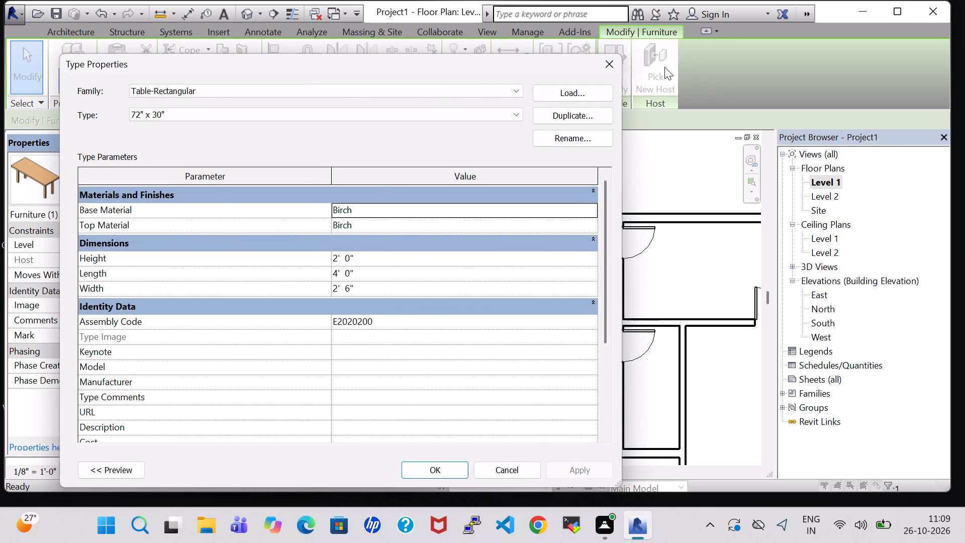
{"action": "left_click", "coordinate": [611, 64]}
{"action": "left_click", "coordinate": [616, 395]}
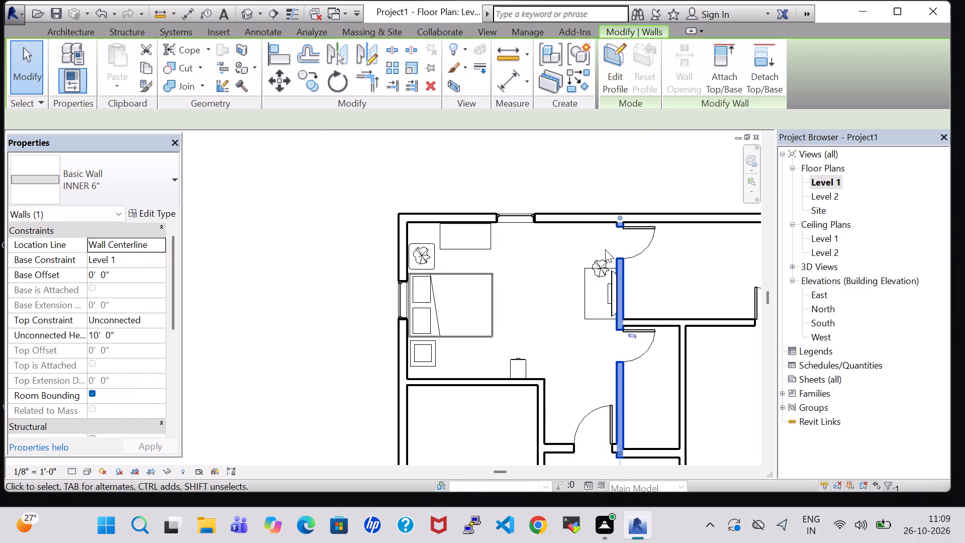
Nudge the TV table's agave plant further onto the tabletop, to about 1' 11" from the TV wall and 4' 3" from the exterior wall.
{"action": "scroll", "coordinate": [600, 254], "scroll_direction": "up", "scroll_amount": 5}
{"action": "left_click", "coordinate": [600, 254]}
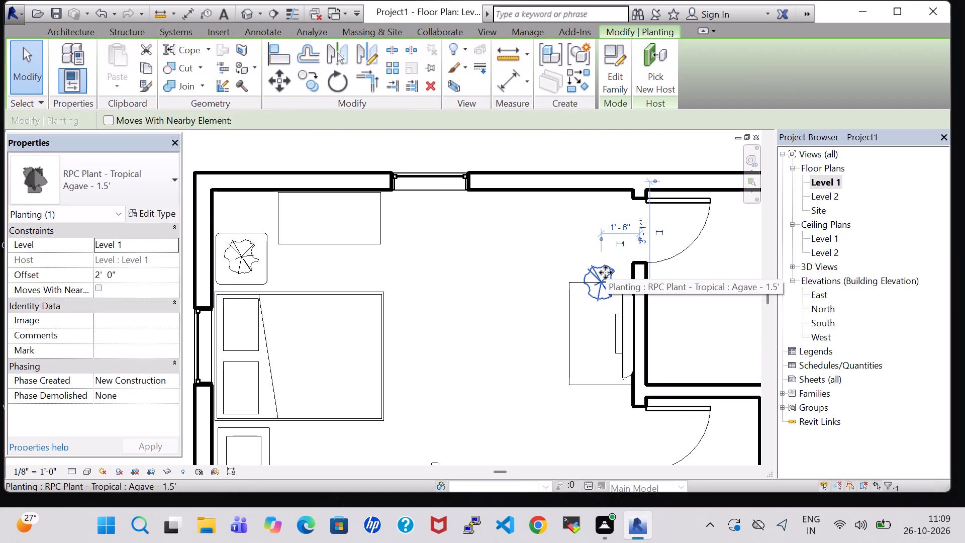
{"action": "key", "text": "Left"}
{"action": "key", "text": "Left"}
{"action": "key", "text": "Left"}
{"action": "key", "text": "Down"}
{"action": "key", "text": "Down"}
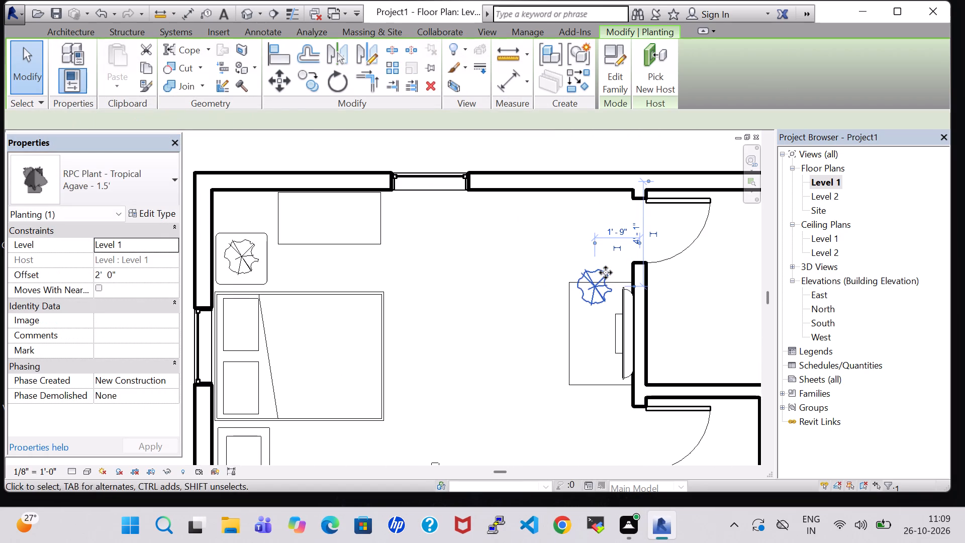
{"action": "key", "text": "Down"}
{"action": "key", "text": "Down"}
{"action": "key", "text": "Left"}
{"action": "key", "text": "Left"}
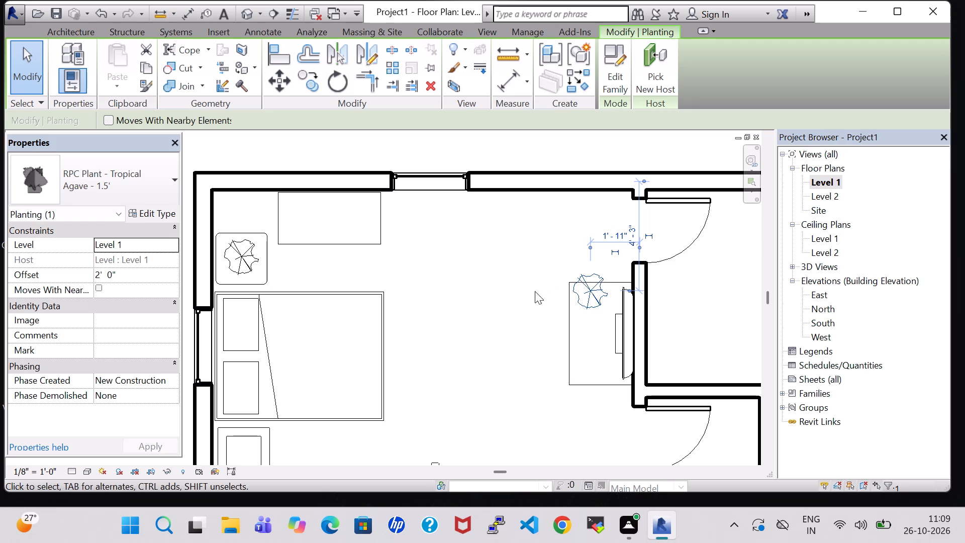
{"action": "left_click", "coordinate": [504, 319]}
Place a tagged room in the furnished bedroom, keeping the Level 1 upper limit and 10' 0" offset.
{"action": "scroll", "coordinate": [447, 288], "scroll_direction": "down", "scroll_amount": 4}
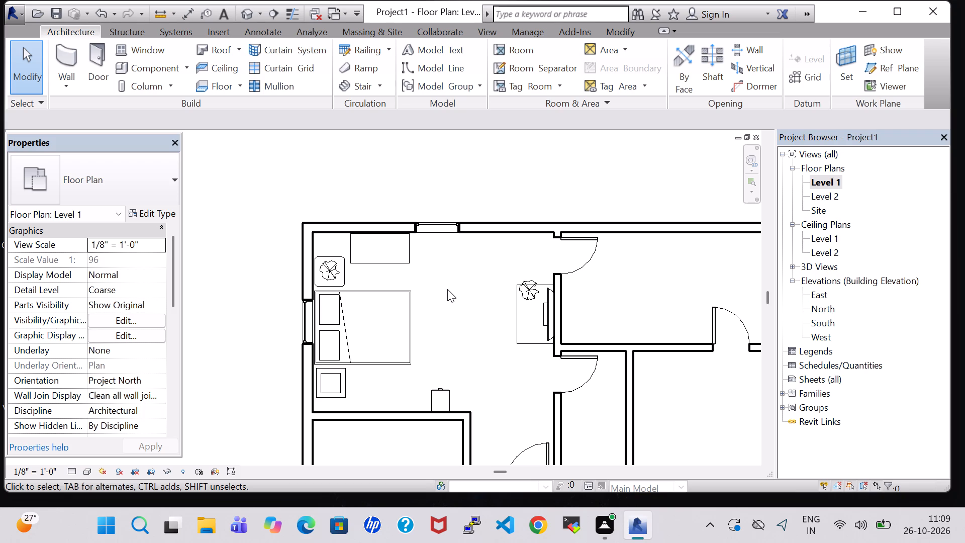
{"action": "scroll", "coordinate": [447, 289], "scroll_direction": "down", "scroll_amount": 4}
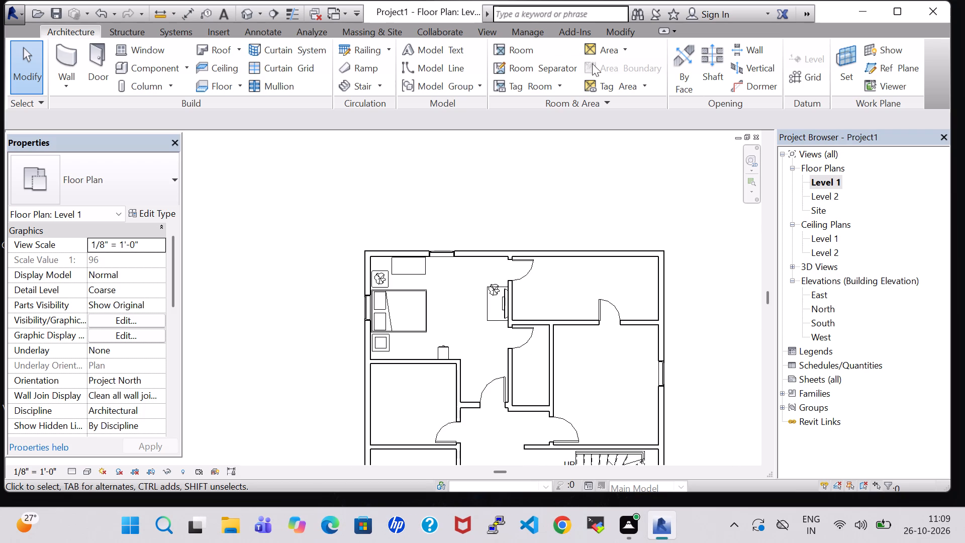
{"action": "left_click", "coordinate": [532, 50]}
{"action": "left_click", "coordinate": [447, 316]}
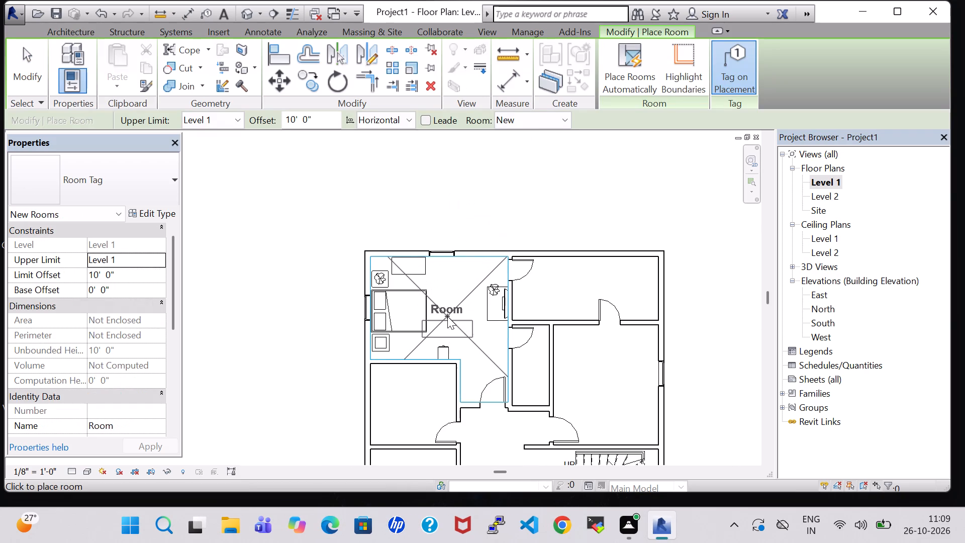
Turn off Show Room Number in the Room Tag type and finish placing rooms.
{"action": "left_click", "coordinate": [151, 214]}
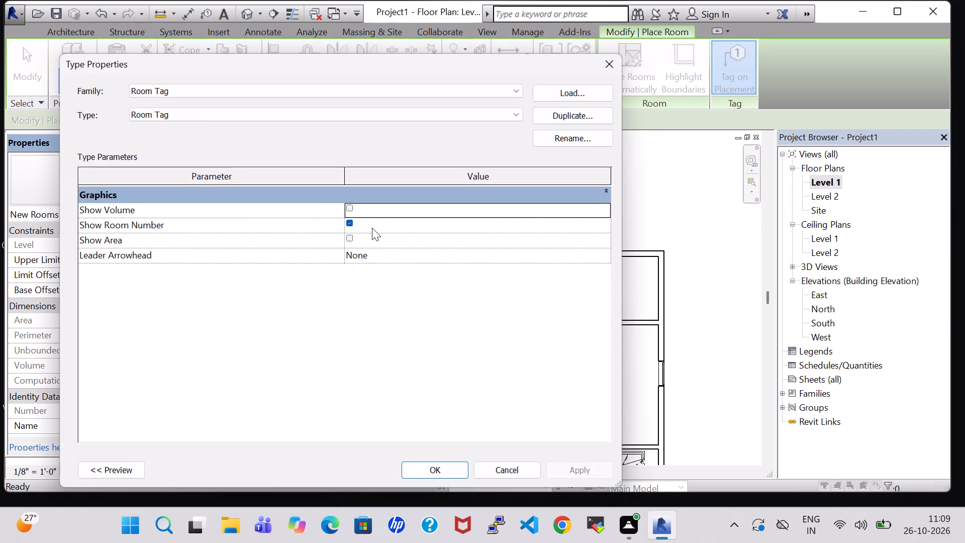
{"action": "left_click", "coordinate": [350, 219]}
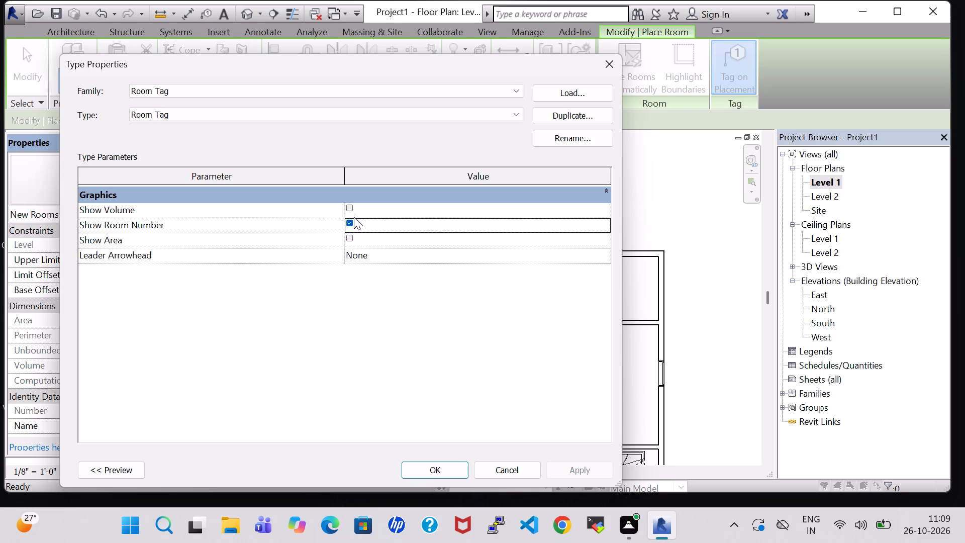
{"action": "left_click", "coordinate": [351, 222]}
{"action": "left_click", "coordinate": [447, 468]}
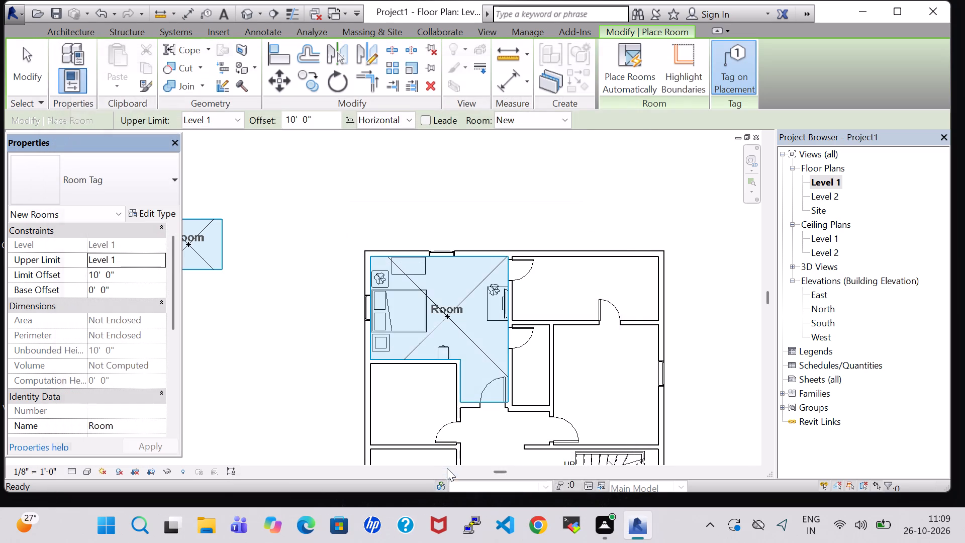
{"action": "key", "text": "Escape"}
{"action": "key", "text": "Escape"}
Rename the furnished bedroom's room tag as BEDROOM (MASTER).
{"action": "double_click", "coordinate": [452, 305]}
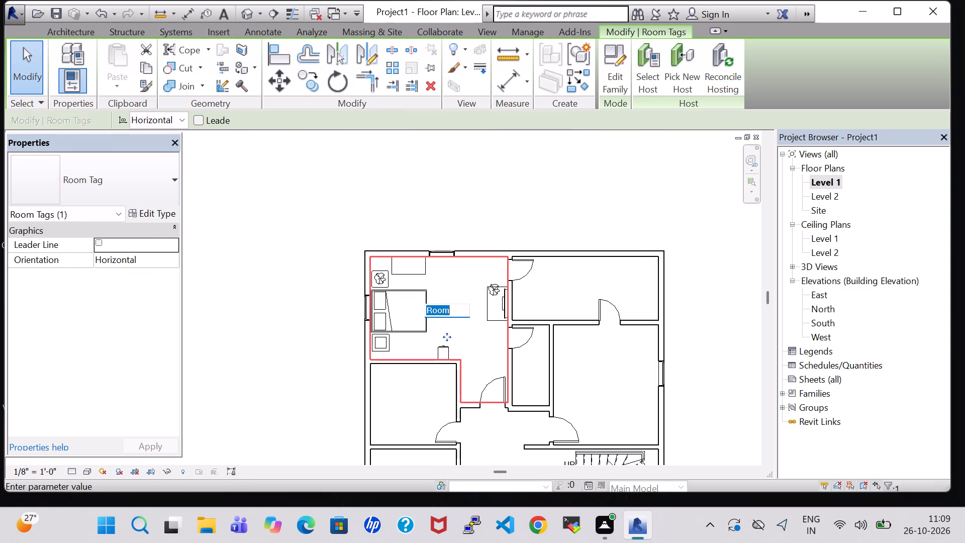
{"action": "key", "text": "BackSpace"}
{"action": "type", "text": "BEDROOM"}
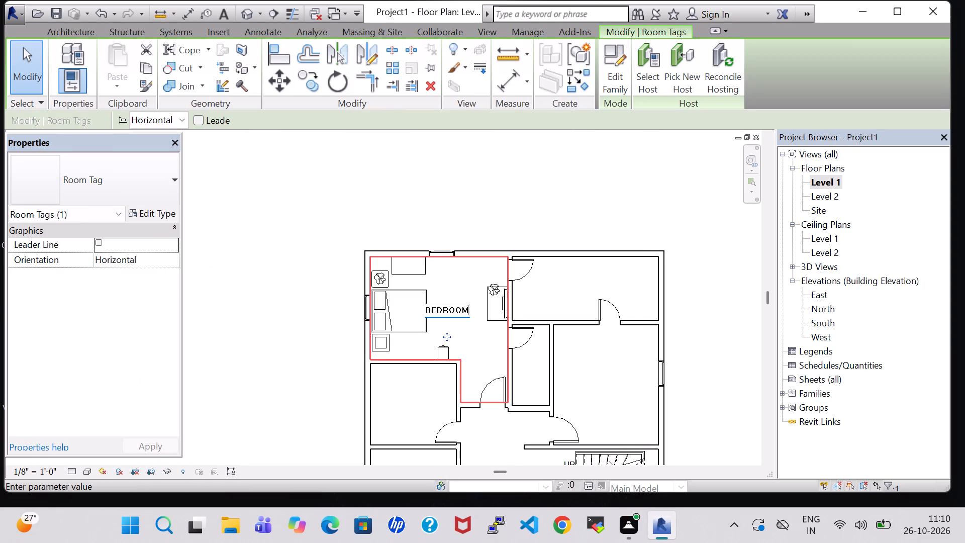
{"action": "key", "text": "space"}
{"action": "key", "text": "shift+parenleft"}
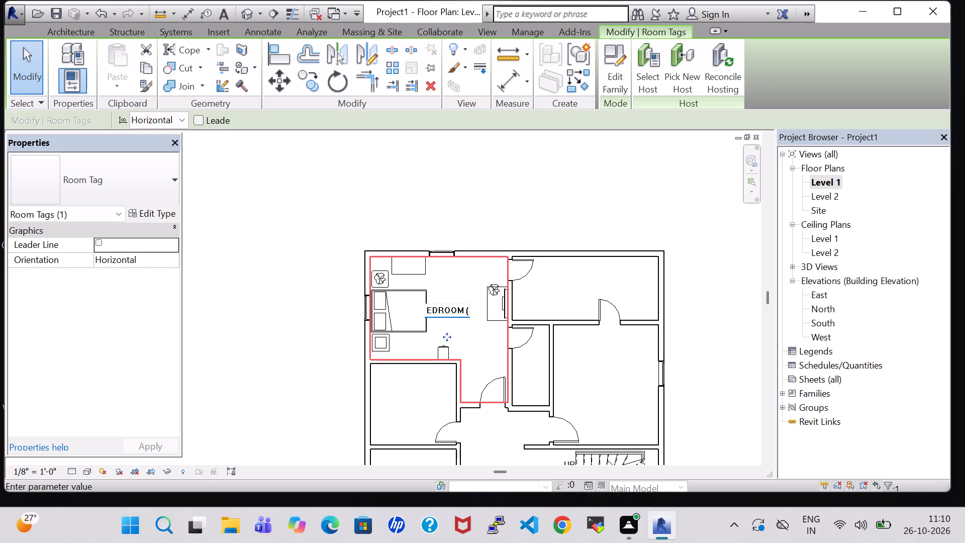
{"action": "type", "text": "MASYER"}
{"action": "key", "text": "BackSpace"}
{"action": "key", "text": "BackSpace"}
{"action": "key", "text": "BackSpace"}
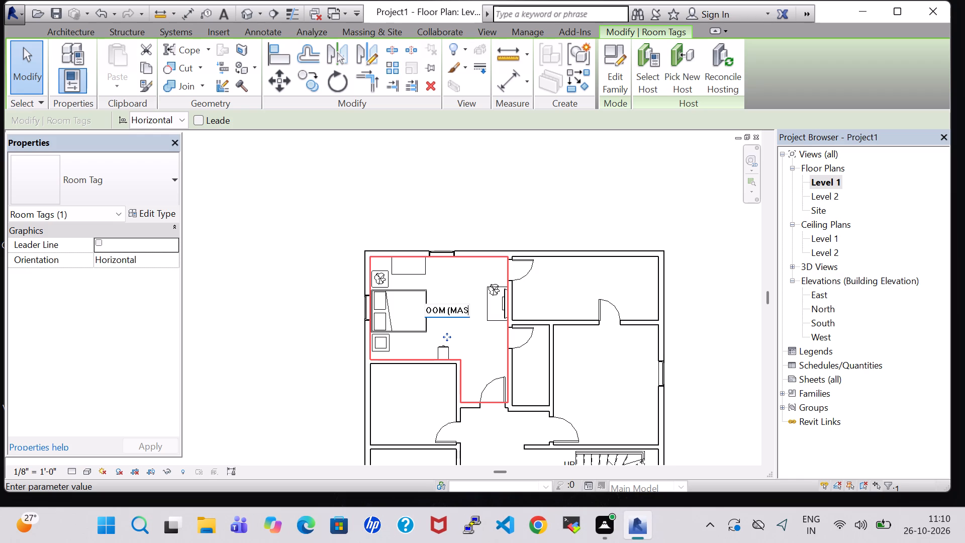
{"action": "type", "text": "TER"}
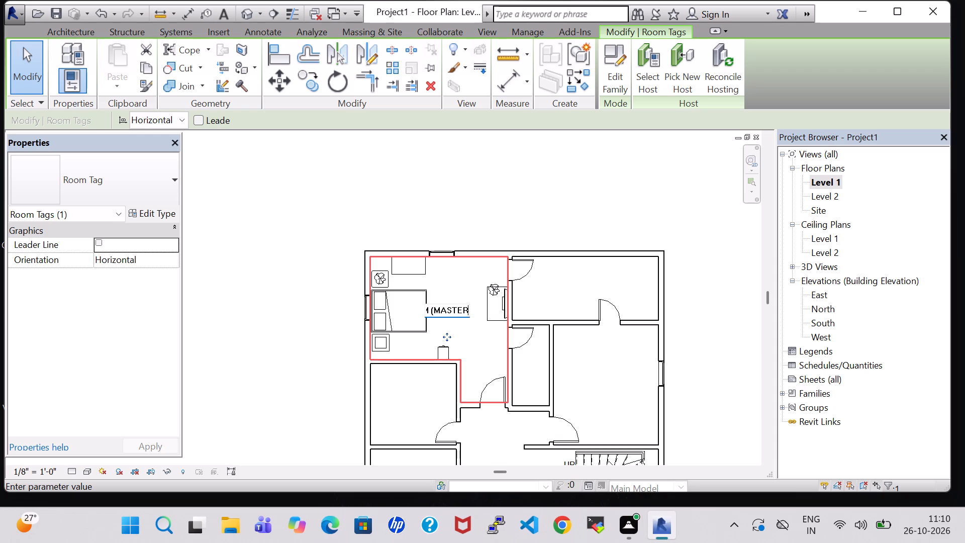
{"action": "key", "text": "shift+parenright"}
{"action": "key", "text": "Return"}
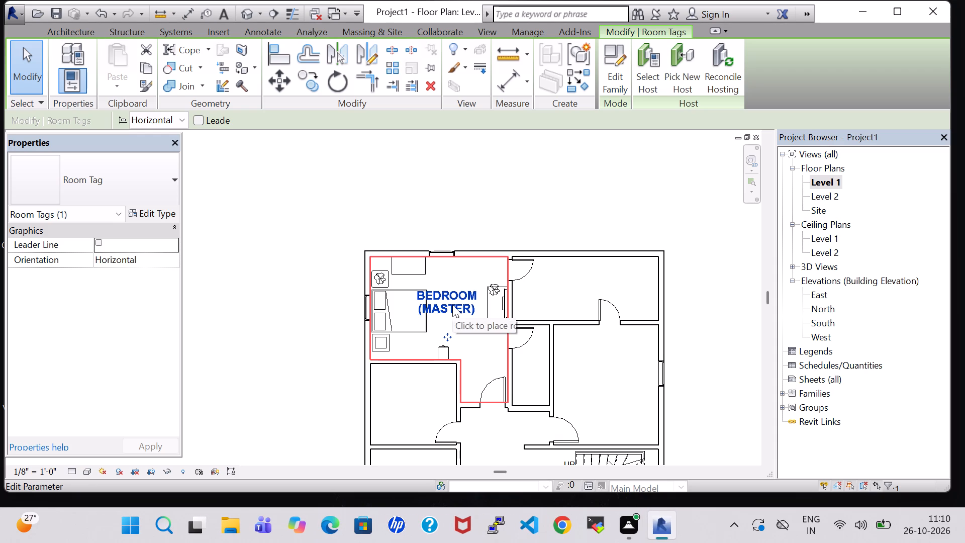
Nudge the BEDROOM (MASTER) tag slightly down, so it sits between the bed and the TV table.
{"action": "key", "text": "Down"}
{"action": "key", "text": "Down"}
{"action": "key", "text": "Down"}
{"action": "key", "text": "Down"}
{"action": "key", "text": "Down"}
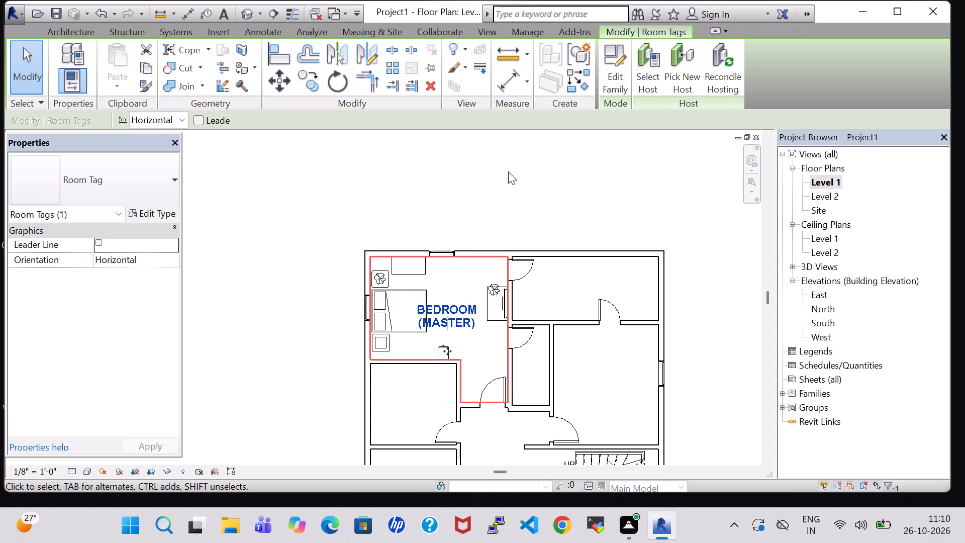
{"action": "left_click", "coordinate": [538, 160]}
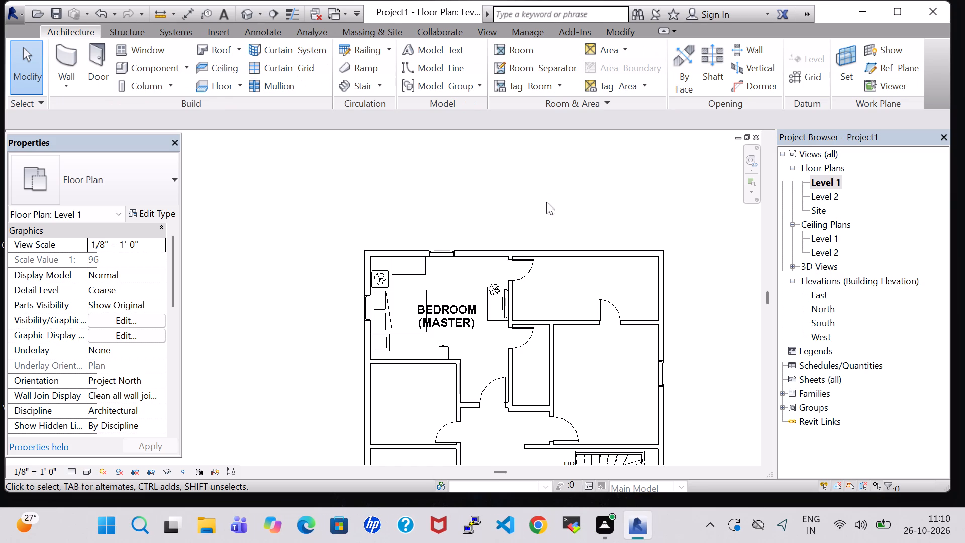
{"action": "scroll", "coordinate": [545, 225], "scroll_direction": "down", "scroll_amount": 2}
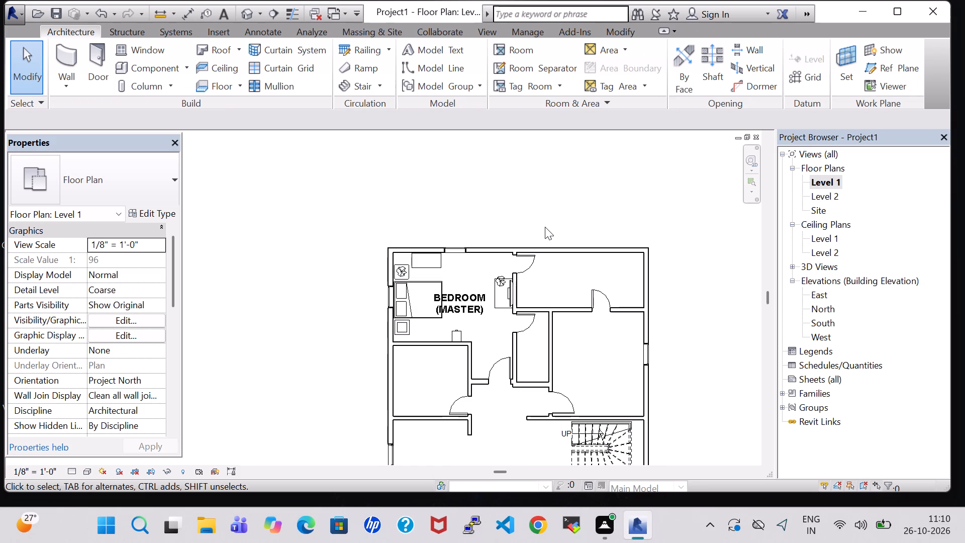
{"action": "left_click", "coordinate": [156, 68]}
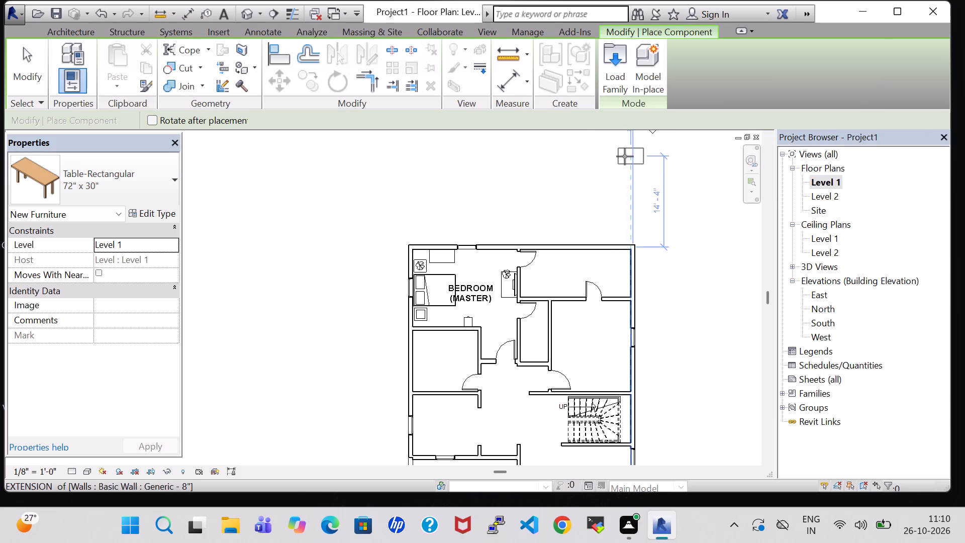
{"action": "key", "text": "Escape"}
Split the two exterior walls of the corner room beside the master bedroom where its partitions meet them.
{"action": "left_click", "coordinate": [612, 29]}
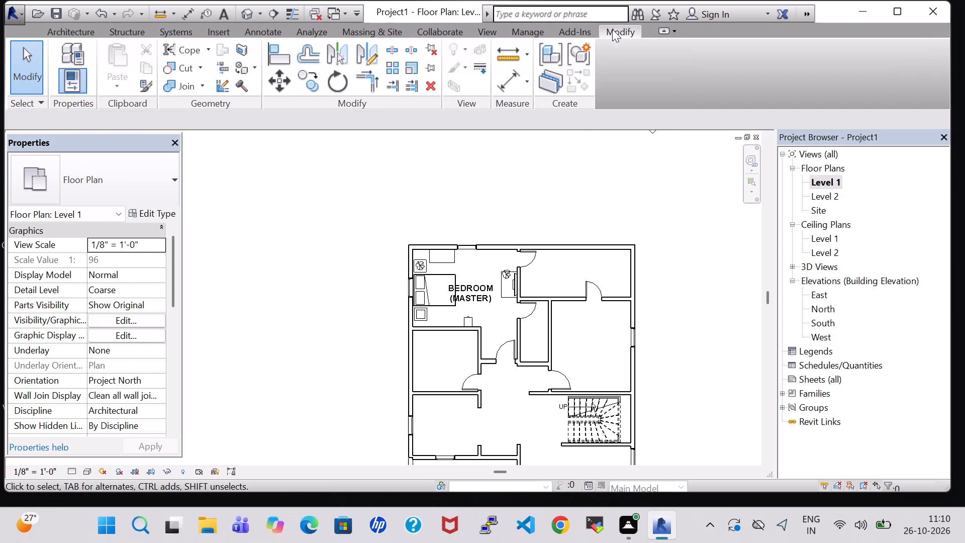
{"action": "left_click", "coordinate": [394, 43]}
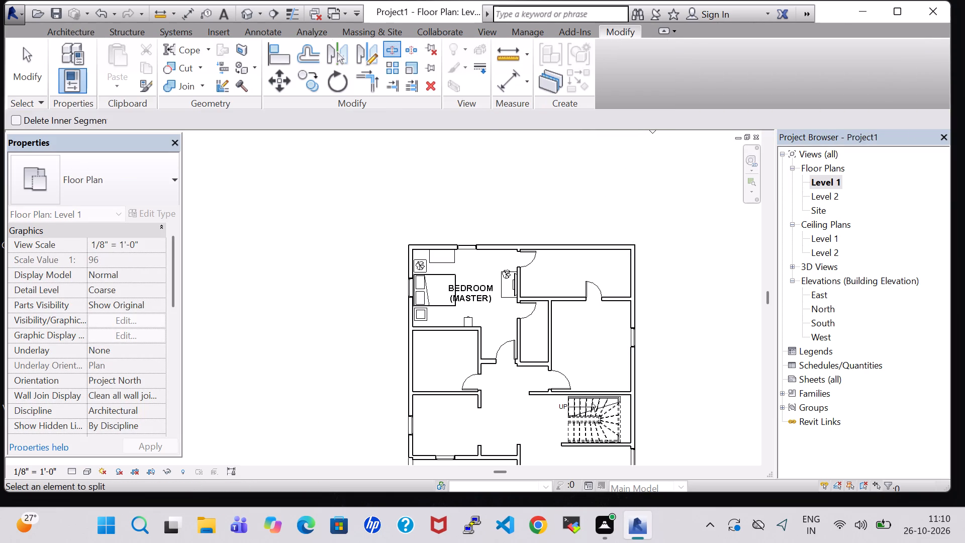
{"action": "left_click", "coordinate": [522, 245]}
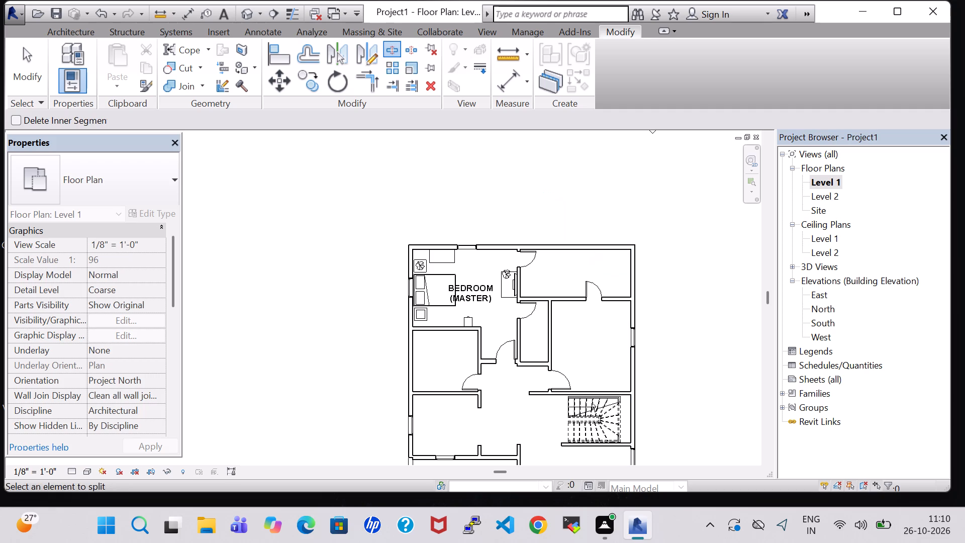
{"action": "left_click", "coordinate": [635, 298]}
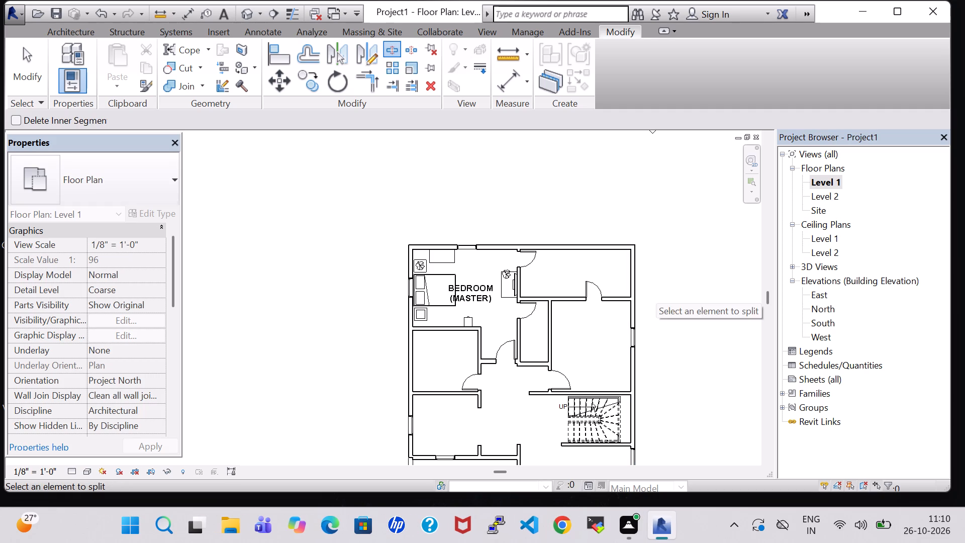
{"action": "key", "text": "Escape"}
{"action": "key", "text": "Escape"}
Set the Unconnected Height of the east exterior wall segment at the corner room beside the master bedroom to 2' 0".
{"action": "left_click", "coordinate": [636, 267]}
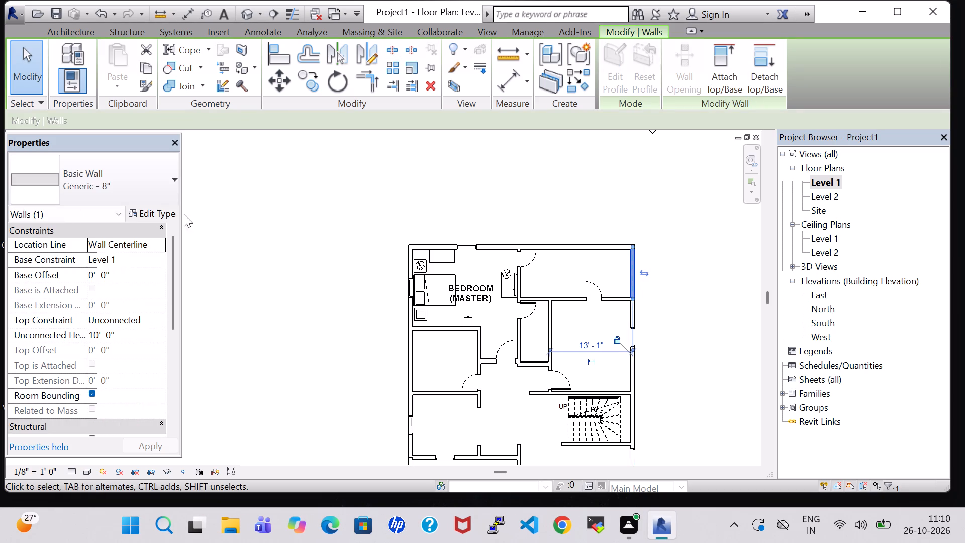
{"action": "double_click", "coordinate": [98, 333]}
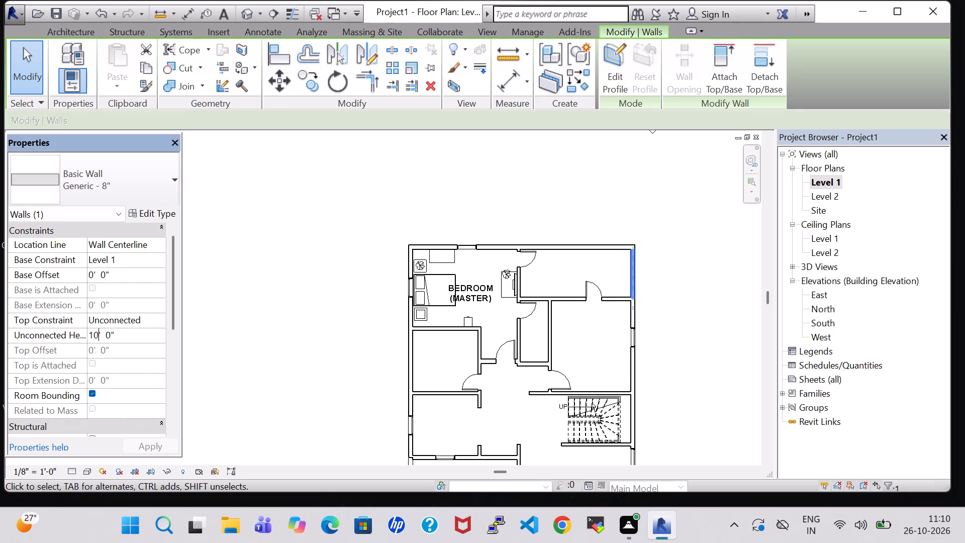
{"action": "key", "text": "BackSpace"}
{"action": "key", "text": "BackSpace"}
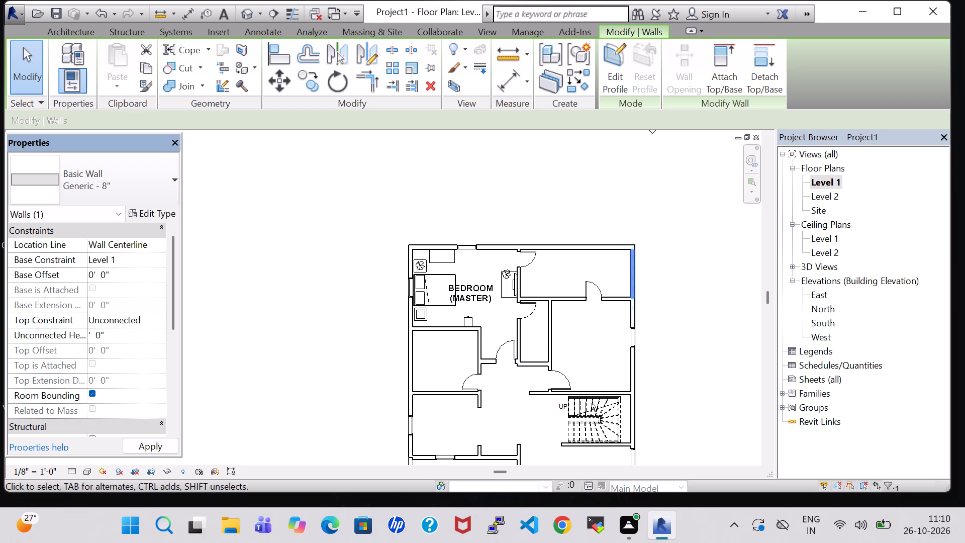
{"action": "key", "text": "2"}
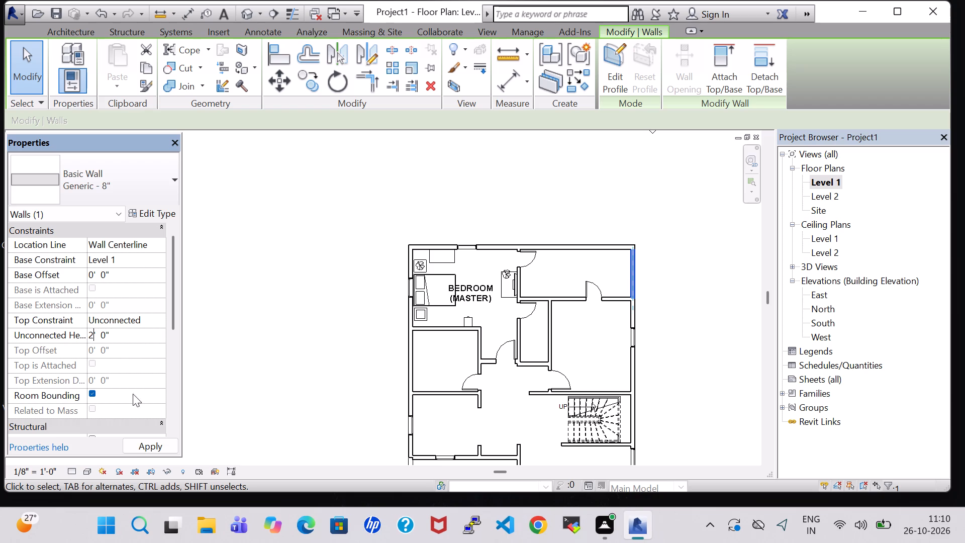
{"action": "left_click", "coordinate": [148, 448]}
Set the Unconnected Height of the same corner room's north exterior wall segment to 2' 0".
{"action": "left_click", "coordinate": [588, 246]}
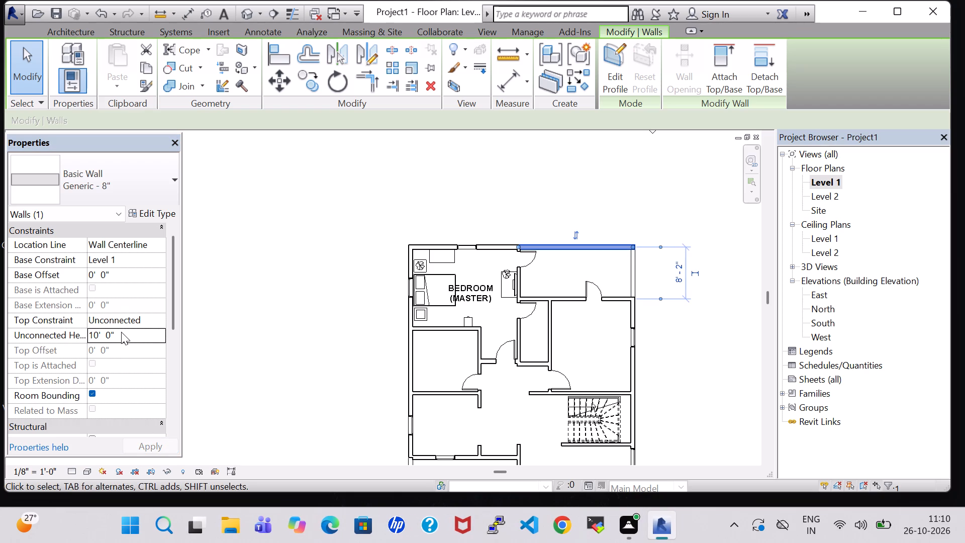
{"action": "left_click", "coordinate": [100, 337]}
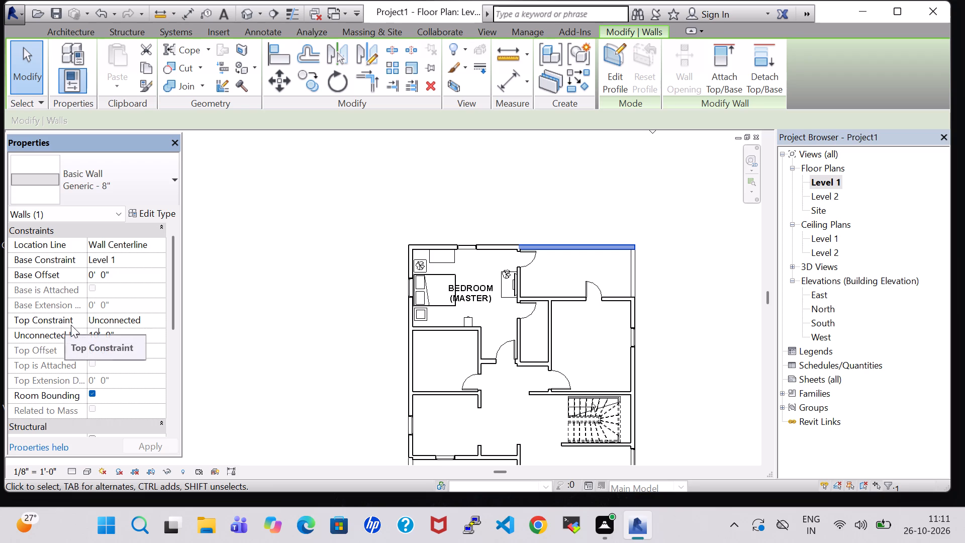
{"action": "key", "text": "BackSpace"}
{"action": "key", "text": "BackSpace"}
{"action": "key", "text": "2"}
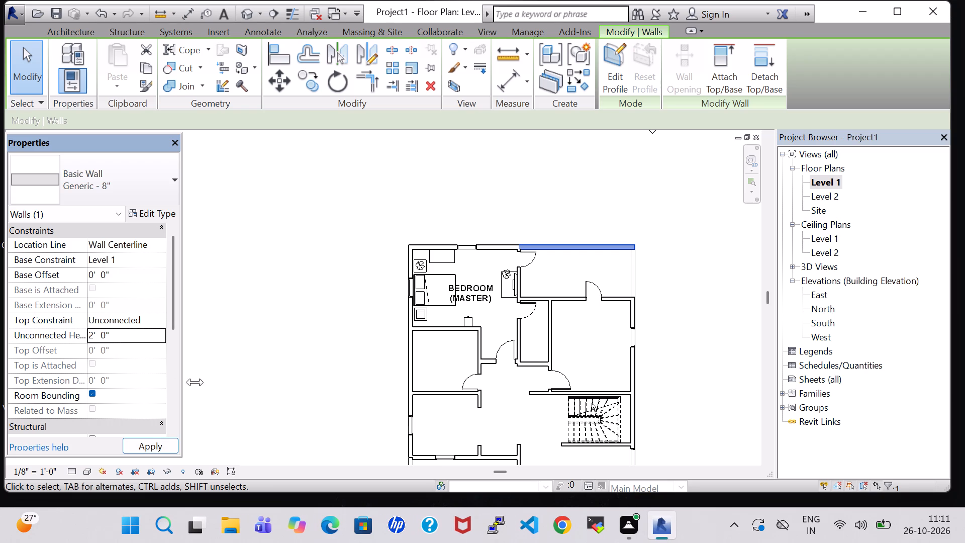
{"action": "left_click", "coordinate": [153, 439]}
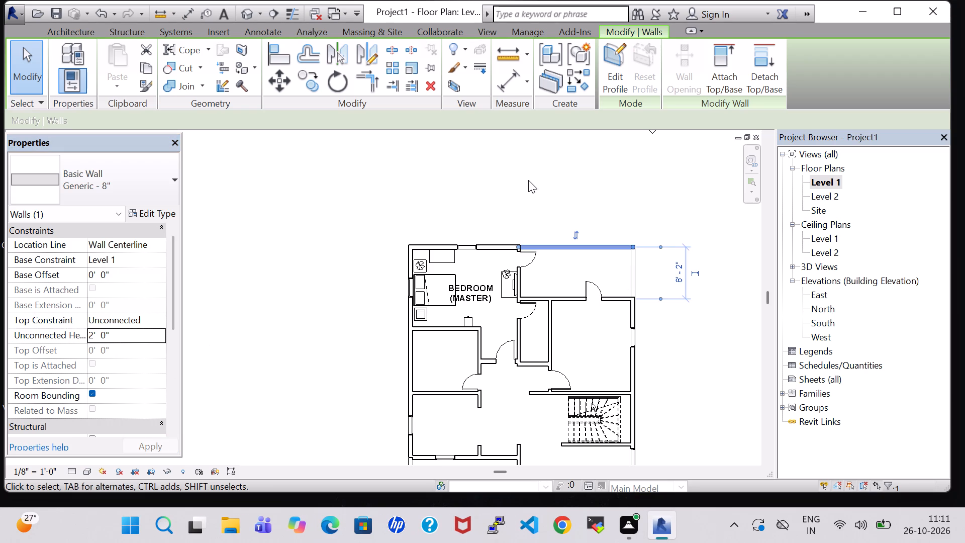
{"action": "left_click", "coordinate": [528, 180]}
Load the Tub-Free Standing-3D component family from the US Imperial library's Plumbing, Architectural, Fixtures, Bathtubs folder.
{"action": "scroll", "coordinate": [635, 208], "scroll_direction": "down", "scroll_amount": 3}
{"action": "scroll", "coordinate": [528, 303], "scroll_direction": "up", "scroll_amount": 4}
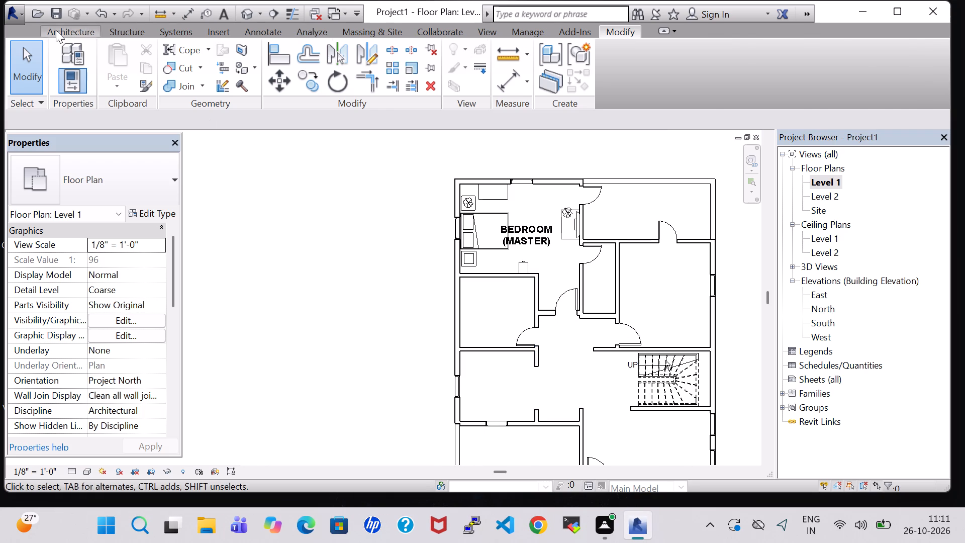
{"action": "left_click", "coordinate": [56, 30]}
{"action": "left_click", "coordinate": [151, 71]}
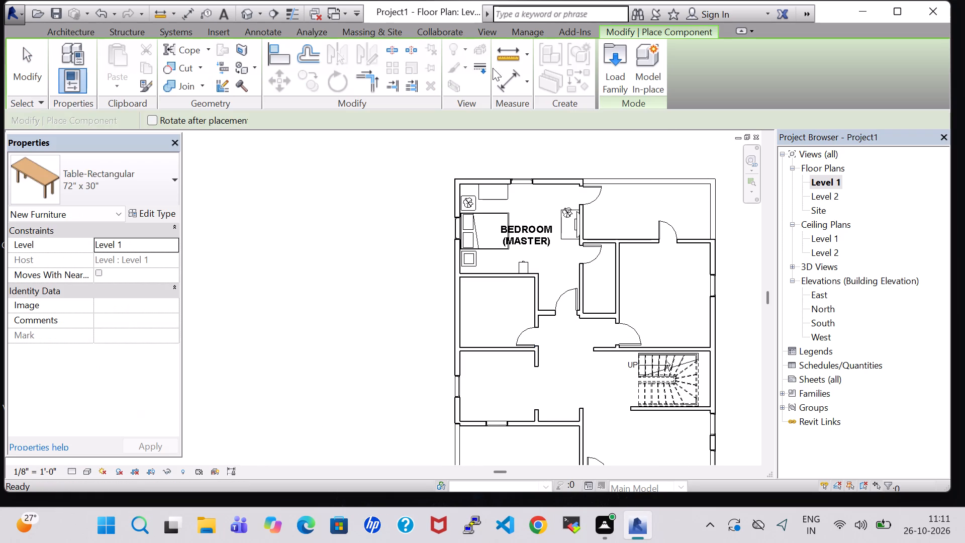
{"action": "left_click", "coordinate": [601, 70]}
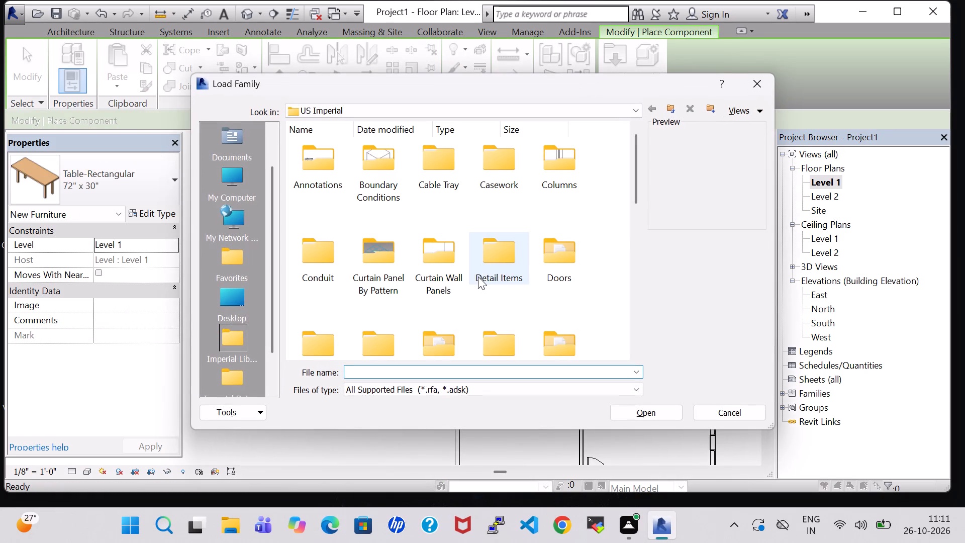
{"action": "scroll", "coordinate": [478, 277], "scroll_direction": "down", "scroll_amount": 2}
{"action": "scroll", "coordinate": [478, 277], "scroll_direction": "up", "scroll_amount": 2}
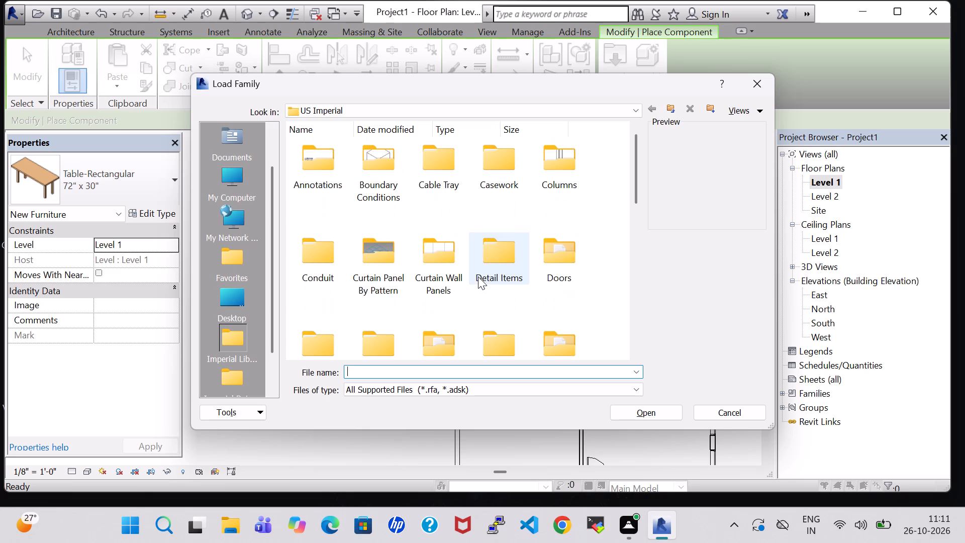
{"action": "scroll", "coordinate": [548, 261], "scroll_direction": "down", "scroll_amount": 1}
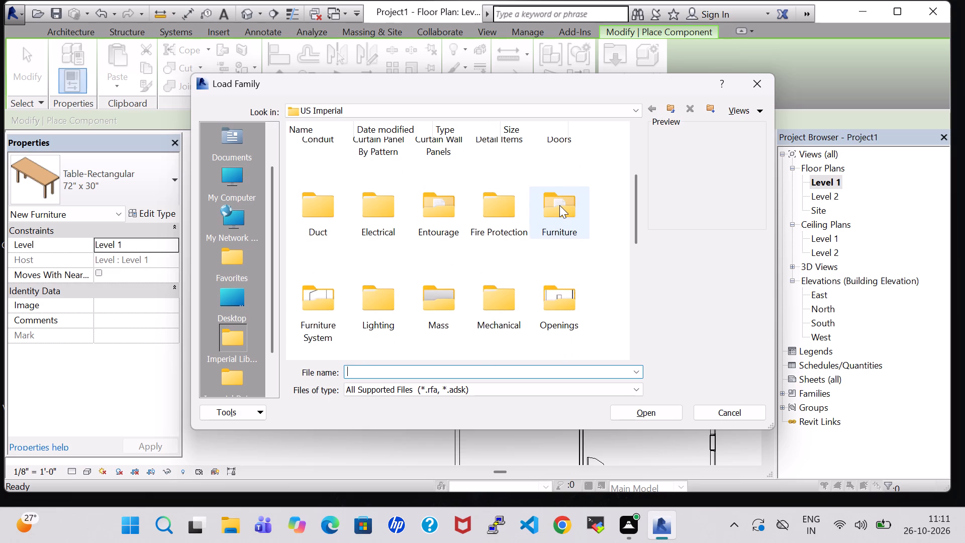
{"action": "scroll", "coordinate": [559, 205], "scroll_direction": "up", "scroll_amount": 2}
{"action": "scroll", "coordinate": [559, 206], "scroll_direction": "down", "scroll_amount": 2}
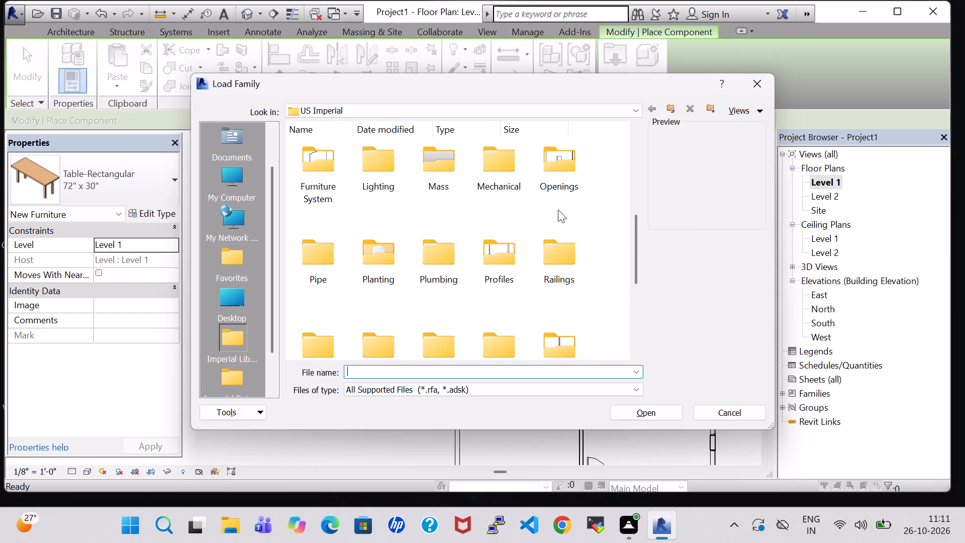
{"action": "scroll", "coordinate": [558, 210], "scroll_direction": "up", "scroll_amount": 1}
{"action": "scroll", "coordinate": [467, 265], "scroll_direction": "down", "scroll_amount": 1}
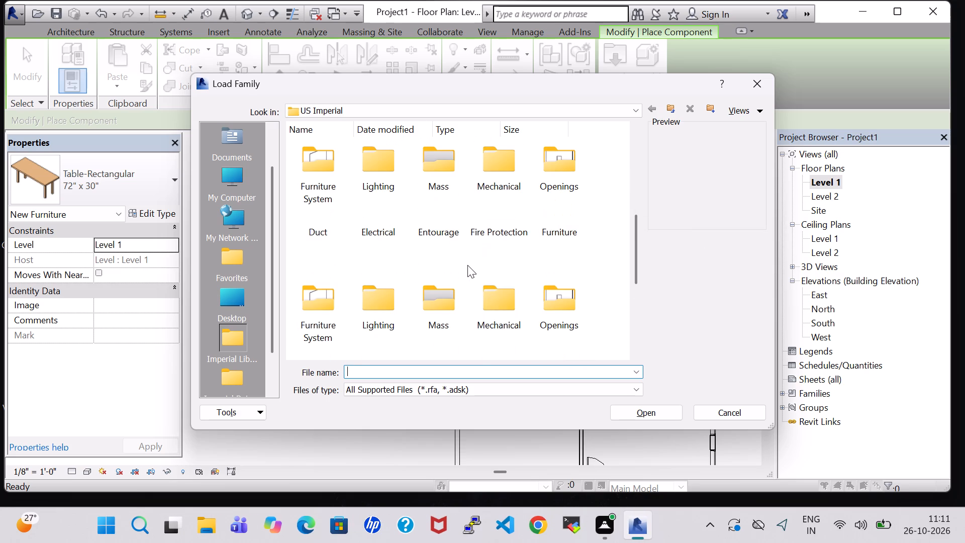
{"action": "double_click", "coordinate": [446, 260]}
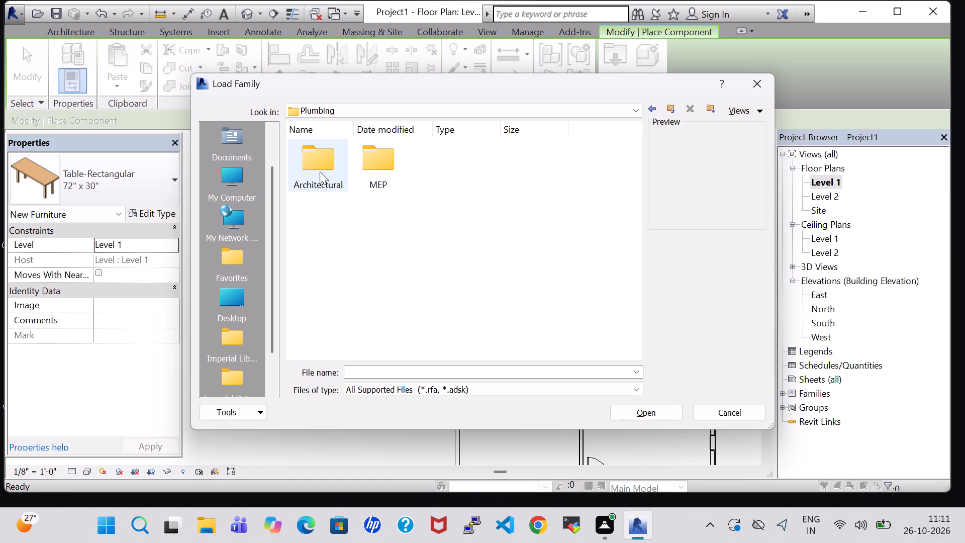
{"action": "double_click", "coordinate": [320, 171]}
{"action": "triple_click", "coordinate": [330, 164]}
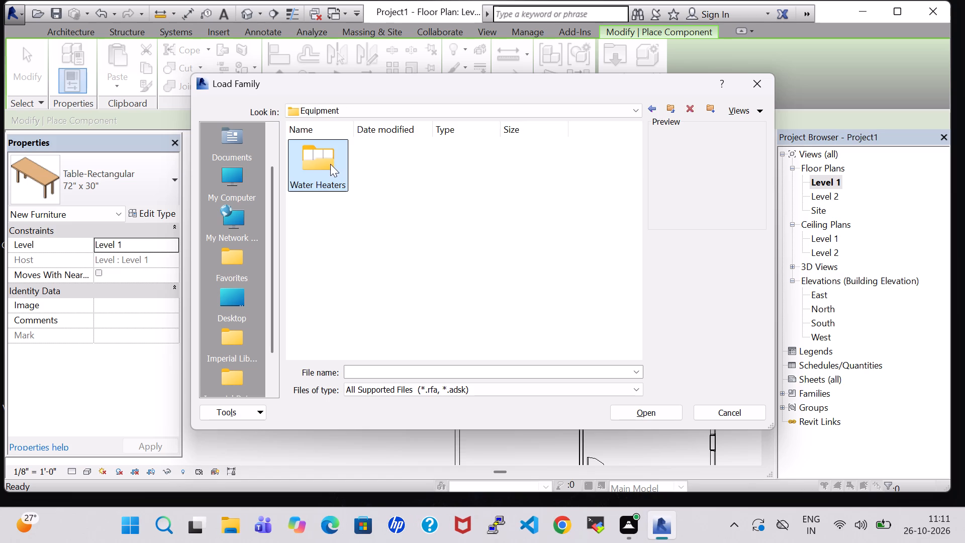
{"action": "left_click", "coordinate": [330, 164]}
{"action": "left_click", "coordinate": [650, 112]}
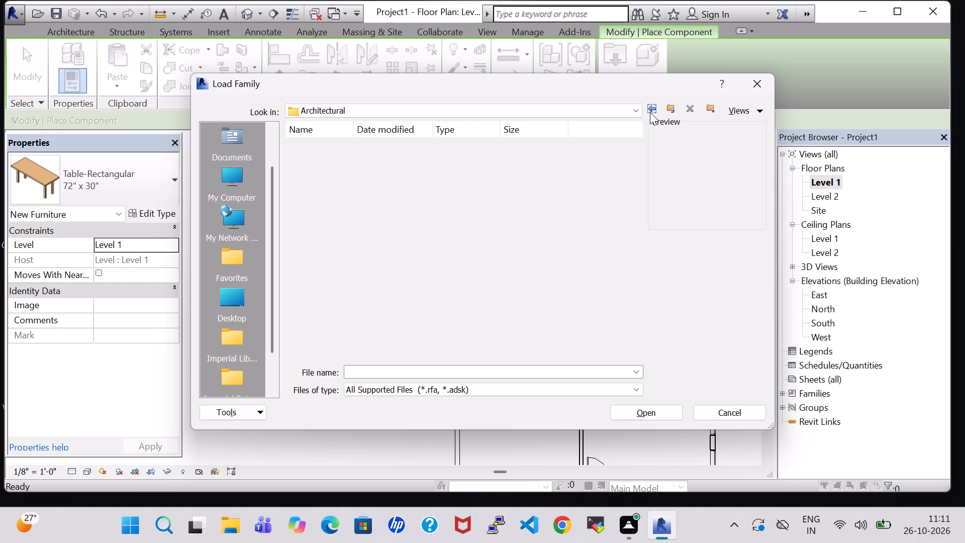
{"action": "left_click", "coordinate": [650, 112]}
{"action": "double_click", "coordinate": [299, 175]}
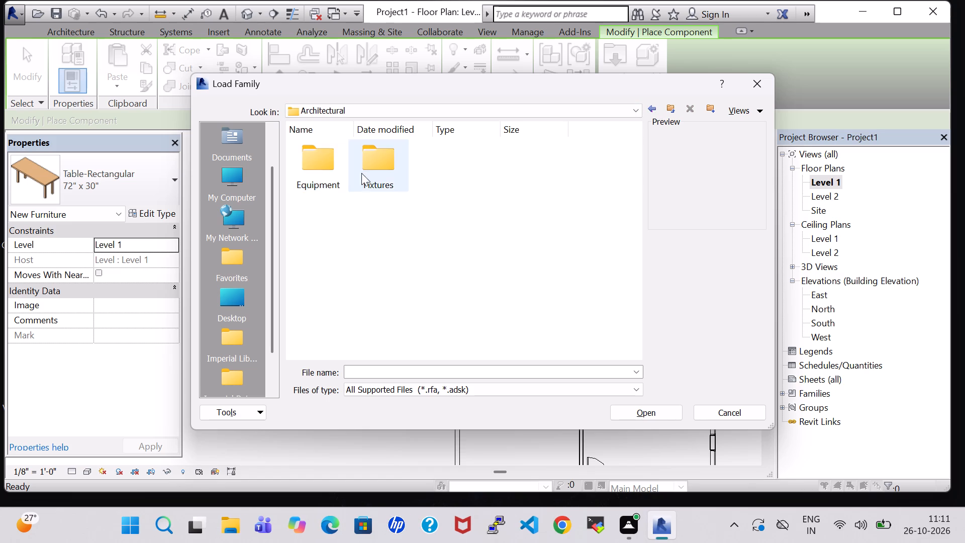
{"action": "double_click", "coordinate": [388, 170]}
{"action": "double_click", "coordinate": [341, 169]}
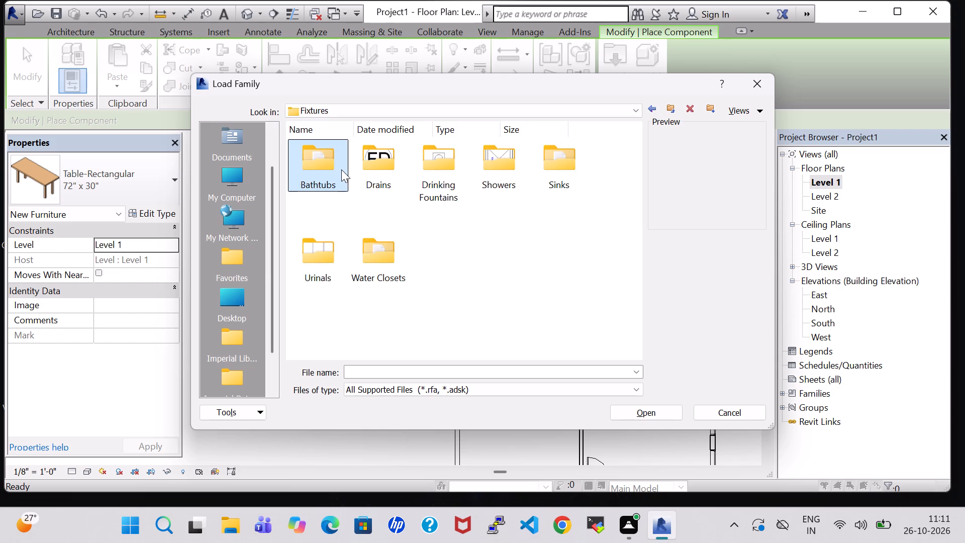
{"action": "left_click", "coordinate": [374, 157]}
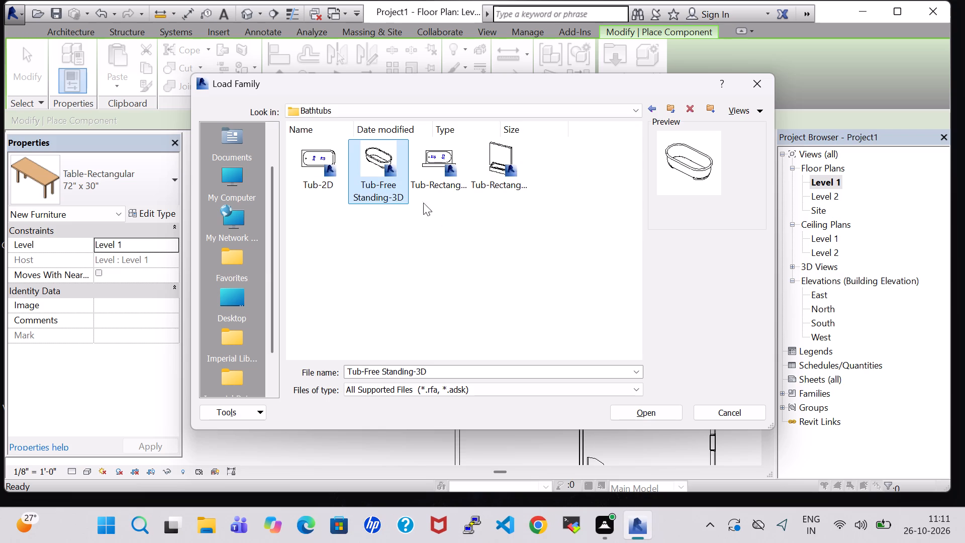
{"action": "left_click", "coordinate": [650, 409]}
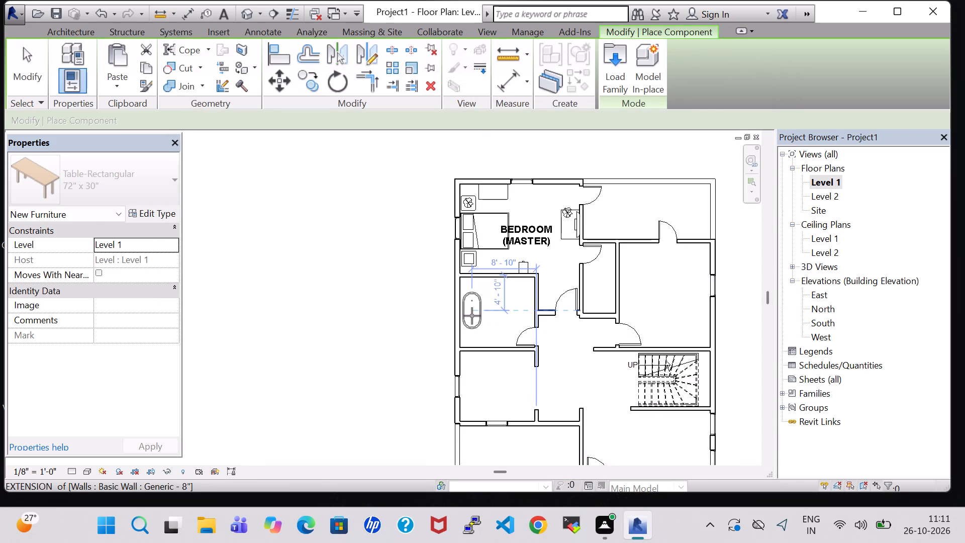
Place the 30" x 60" freestanding tub lengthwise along the exterior wall of the room south of the master bedroom, about 4'-10" from its north partition.
{"action": "scroll", "coordinate": [471, 316], "scroll_direction": "up", "scroll_amount": 4}
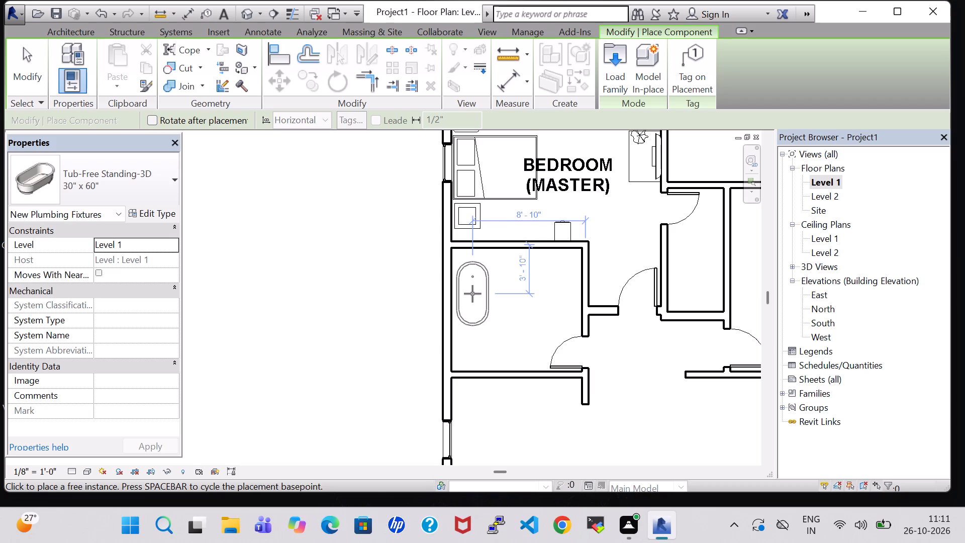
{"action": "left_click", "coordinate": [472, 306]}
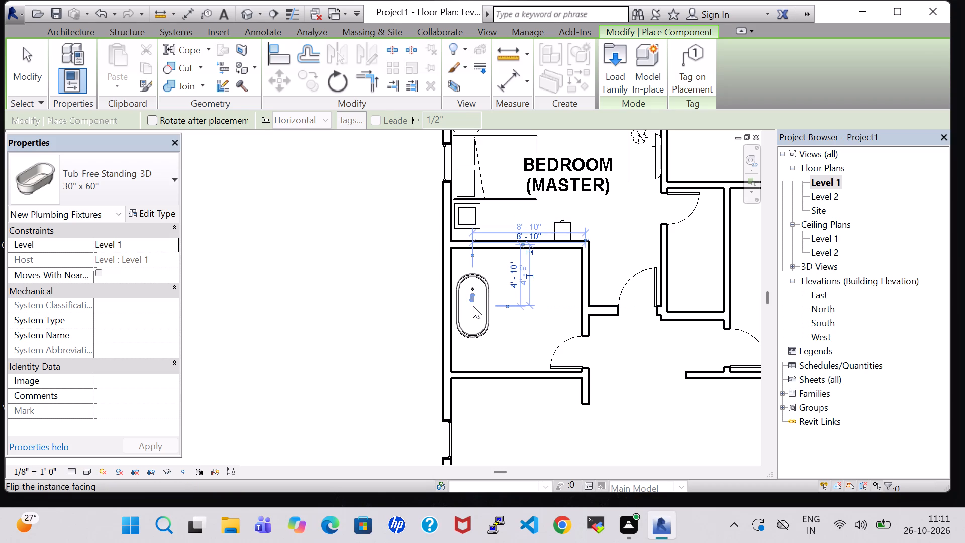
{"action": "key", "text": "Escape"}
{"action": "key", "text": "Escape"}
{"action": "scroll", "coordinate": [473, 306], "scroll_direction": "down", "scroll_amount": 3}
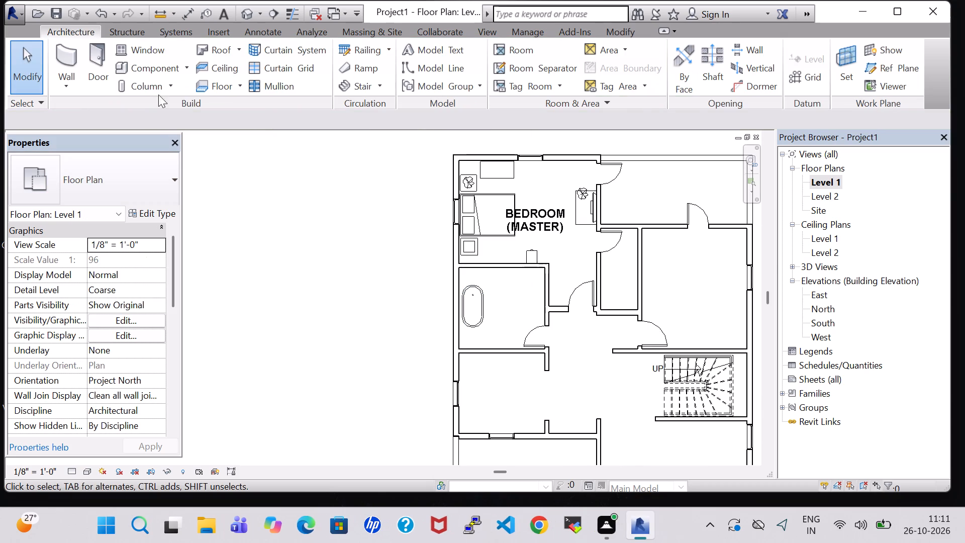
Load the Sink Vanity-Square component family from the US Imperial library's Plumbing, Architectural, Fixtures, Sinks folder.
{"action": "left_click", "coordinate": [158, 67]}
{"action": "left_click", "coordinate": [608, 61]}
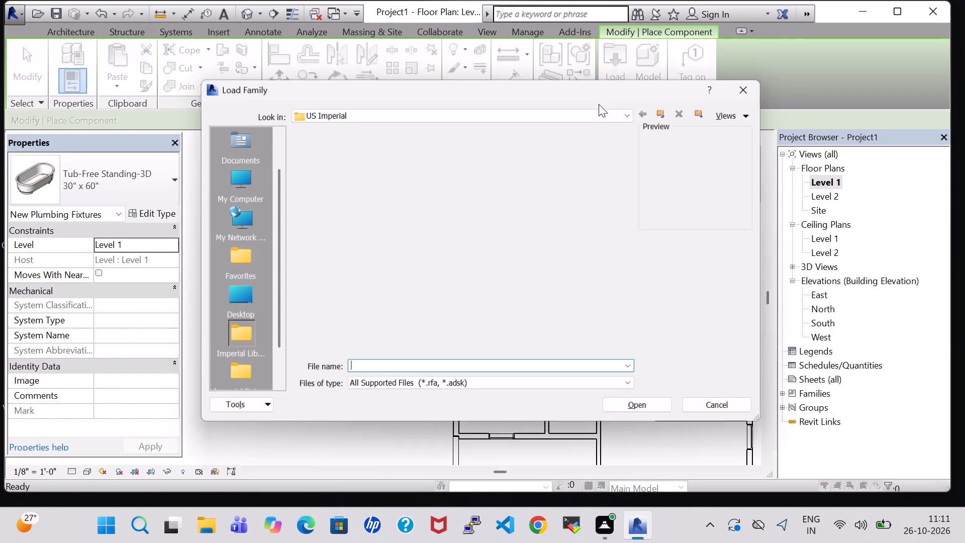
{"action": "scroll", "coordinate": [572, 340], "scroll_direction": "down", "scroll_amount": 1}
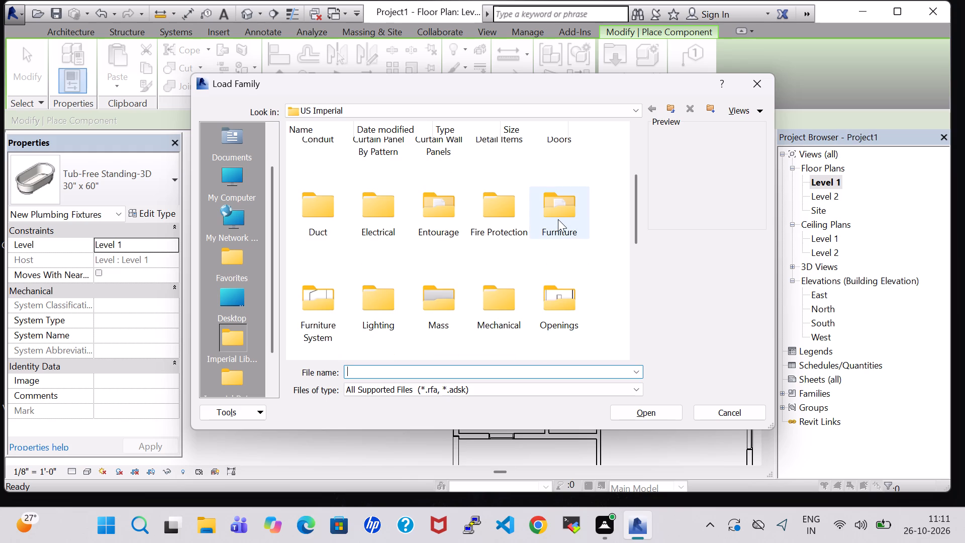
{"action": "double_click", "coordinate": [558, 219]}
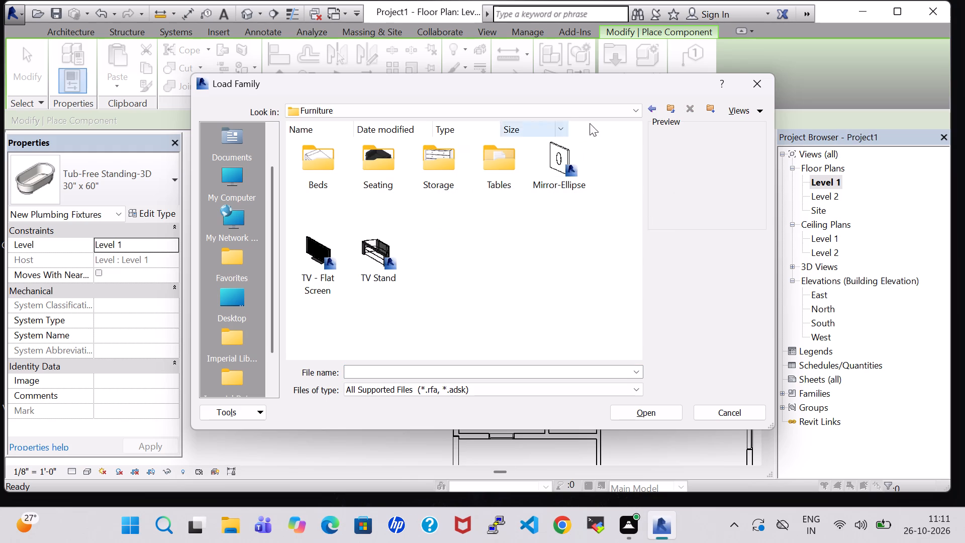
{"action": "left_click", "coordinate": [649, 105]}
{"action": "scroll", "coordinate": [578, 239], "scroll_direction": "down", "scroll_amount": 2}
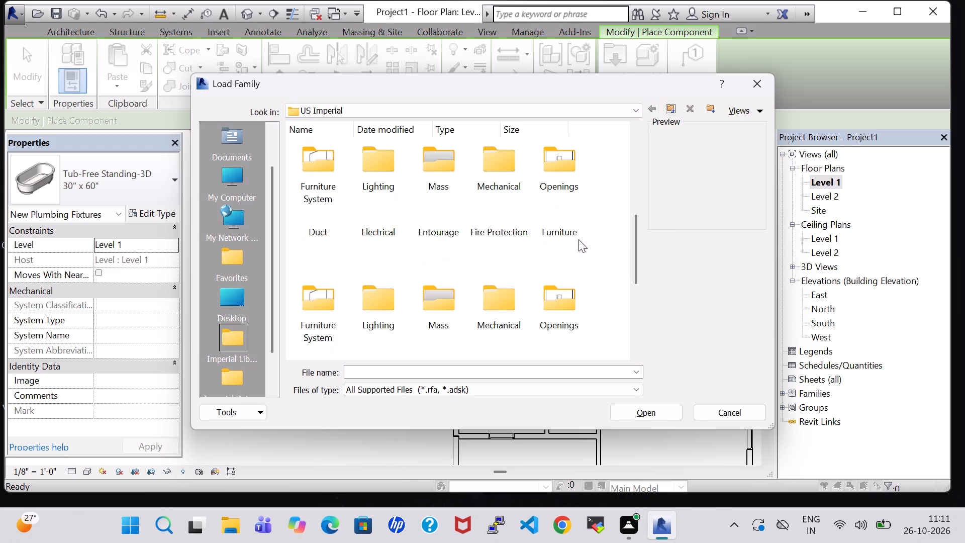
{"action": "scroll", "coordinate": [578, 239], "scroll_direction": "down", "scroll_amount": 1}
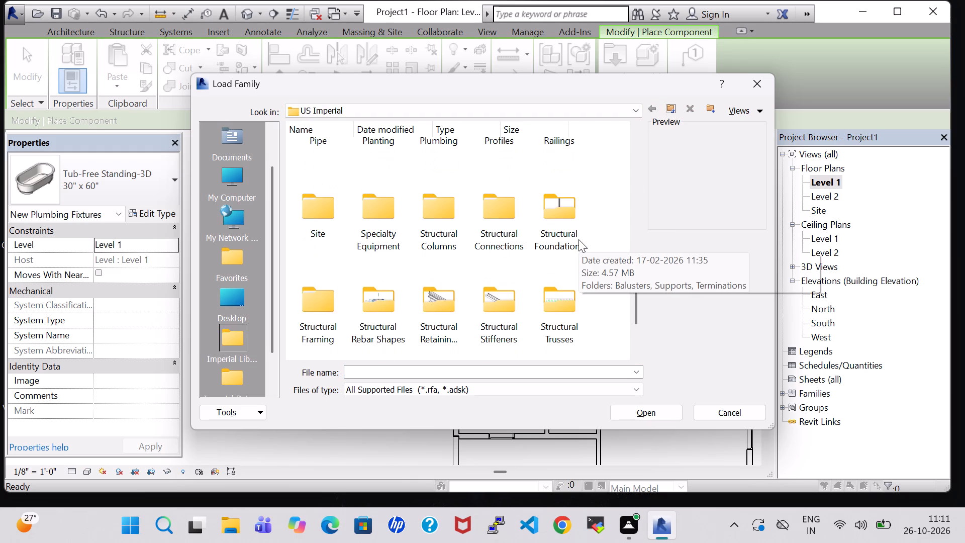
{"action": "scroll", "coordinate": [578, 239], "scroll_direction": "up", "scroll_amount": 2}
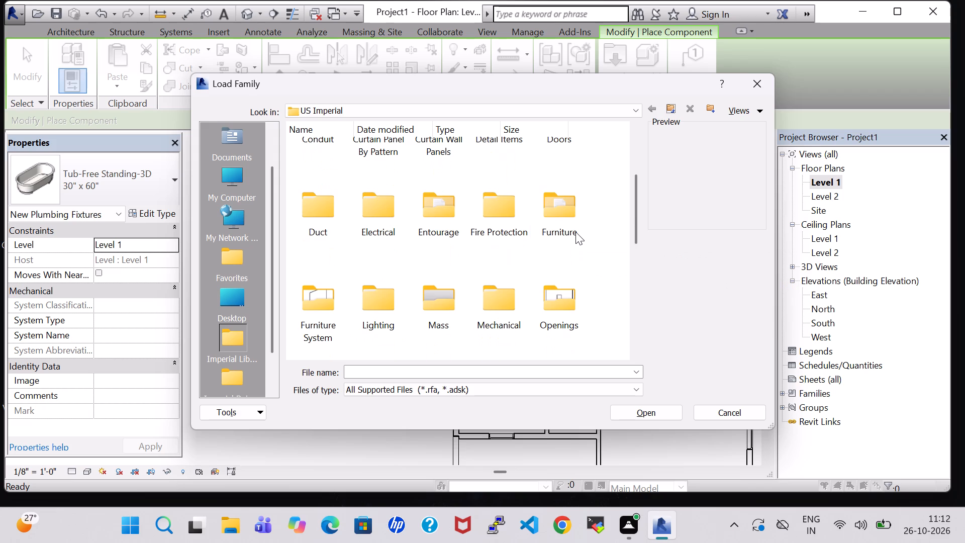
{"action": "scroll", "coordinate": [574, 243], "scroll_direction": "down", "scroll_amount": 1}
{"action": "scroll", "coordinate": [574, 243], "scroll_direction": "up", "scroll_amount": 1}
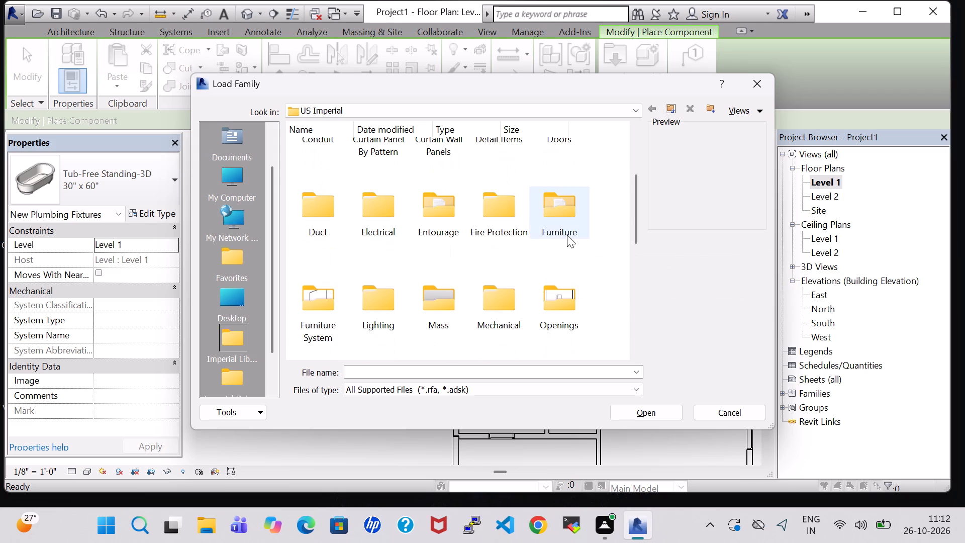
{"action": "left_click", "coordinate": [567, 235]}
{"action": "key", "text": "p"}
{"action": "double_click", "coordinate": [434, 167]}
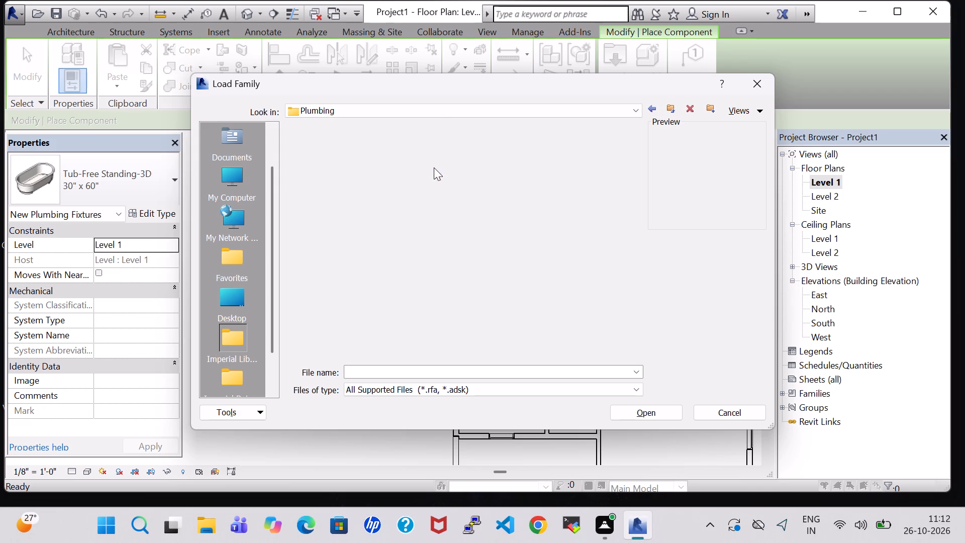
{"action": "double_click", "coordinate": [321, 175]}
{"action": "double_click", "coordinate": [321, 175]}
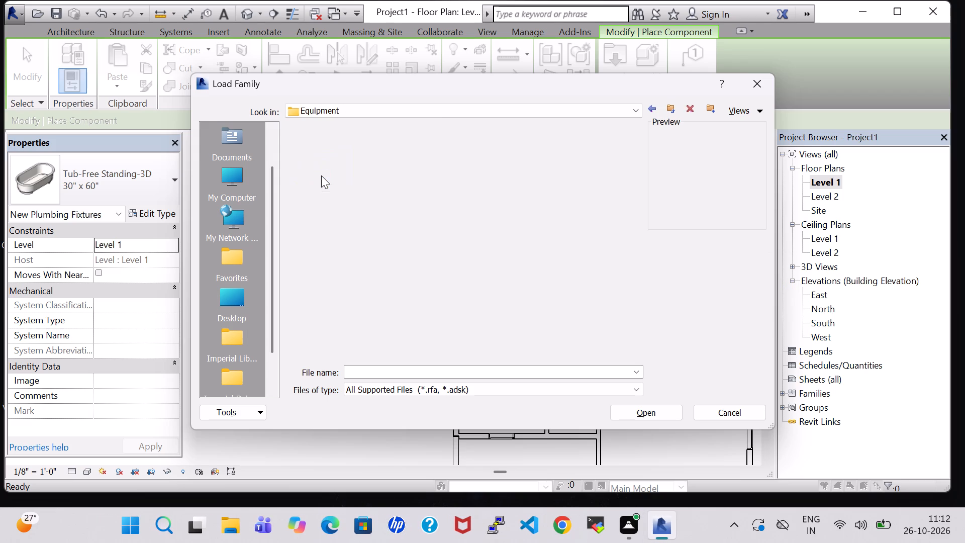
{"action": "left_click", "coordinate": [321, 175]}
{"action": "left_click", "coordinate": [653, 106]}
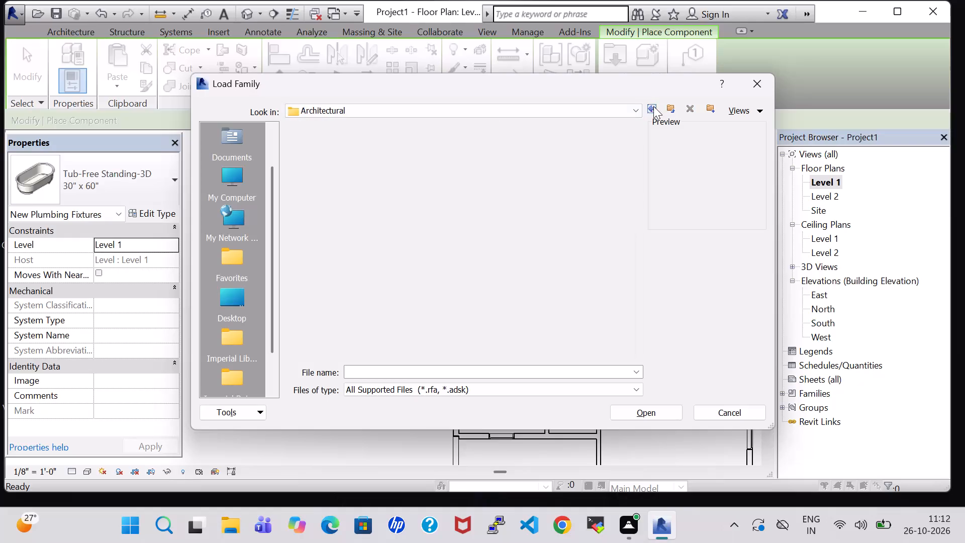
{"action": "left_click", "coordinate": [653, 106]}
{"action": "double_click", "coordinate": [330, 168]}
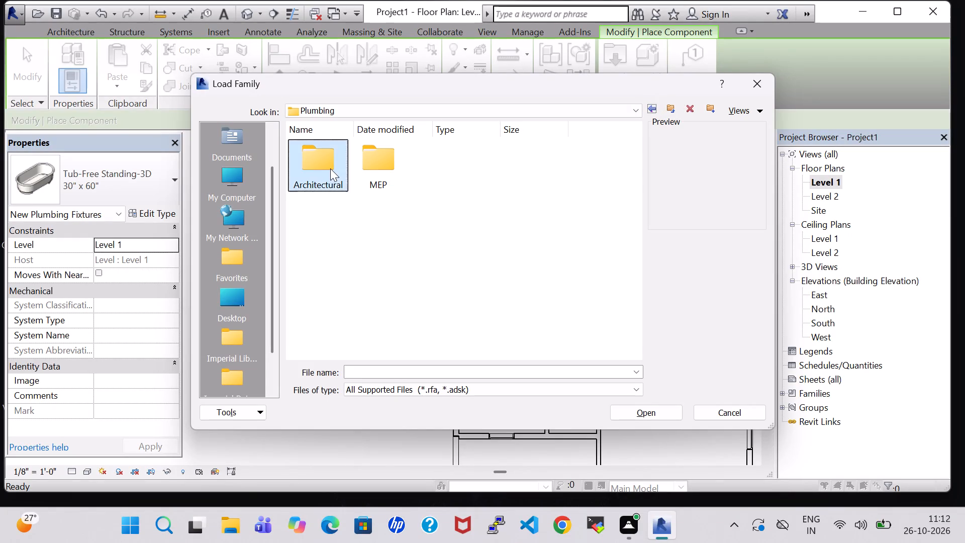
{"action": "double_click", "coordinate": [375, 167]}
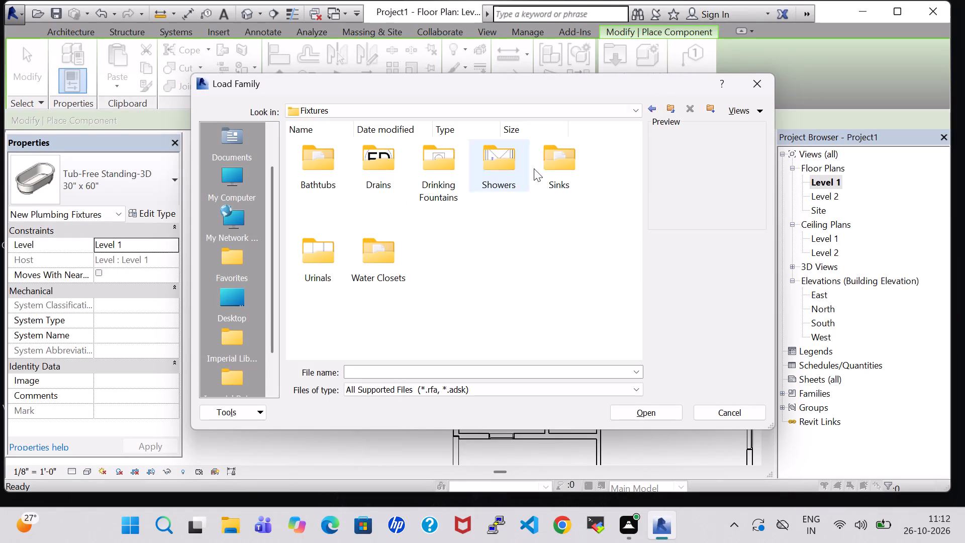
{"action": "double_click", "coordinate": [550, 168]}
{"action": "left_click", "coordinate": [316, 242]}
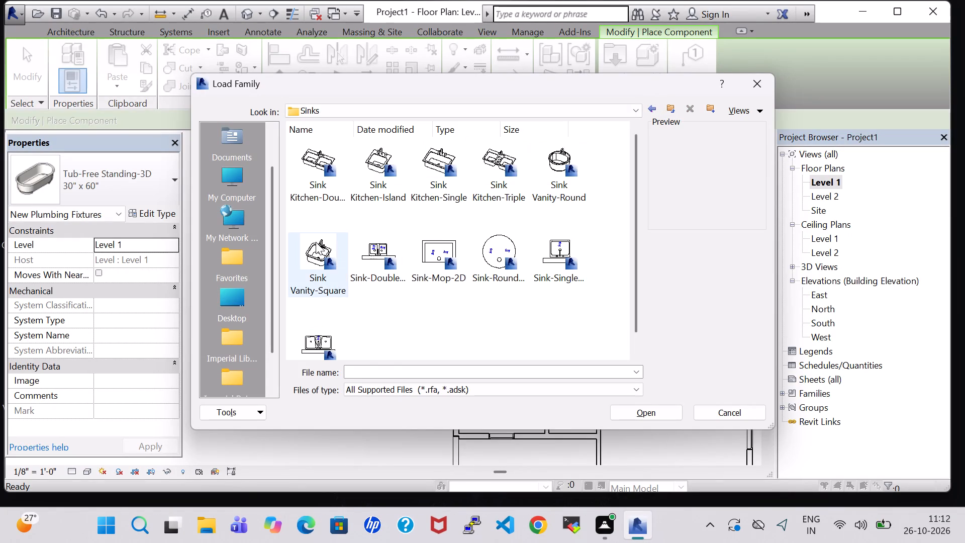
{"action": "left_click", "coordinate": [647, 406]}
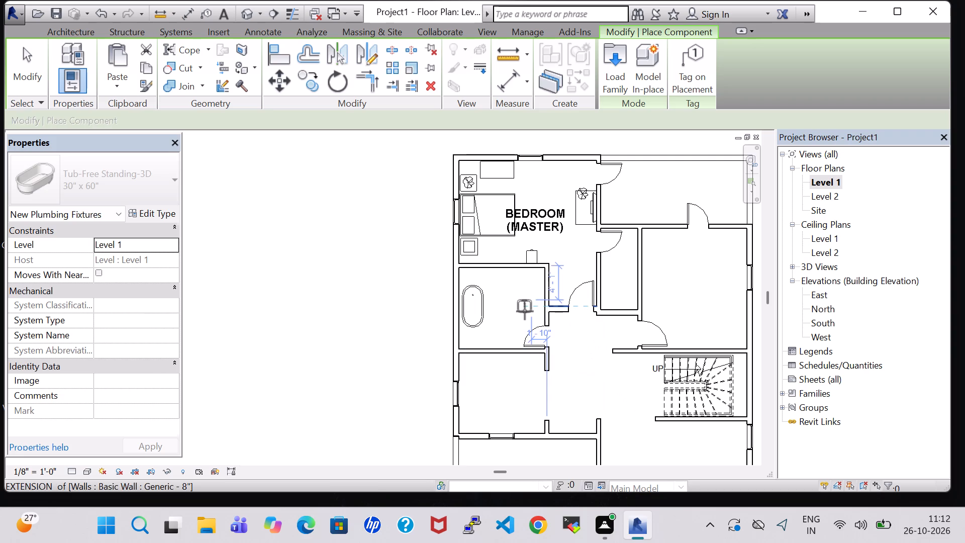
Place the 20" x 18" vanity sink against the tub room's south partition, about 4'-10" from the exterior wall, faucet toward the partition.
{"action": "scroll", "coordinate": [525, 311], "scroll_direction": "up", "scroll_amount": 4}
{"action": "key", "text": "space"}
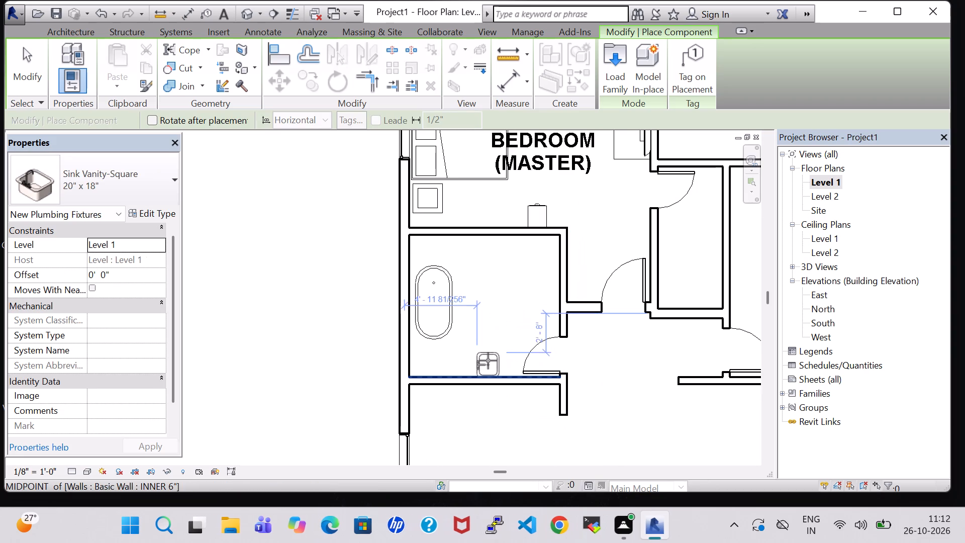
{"action": "key", "text": "space"}
{"action": "left_click", "coordinate": [488, 360]}
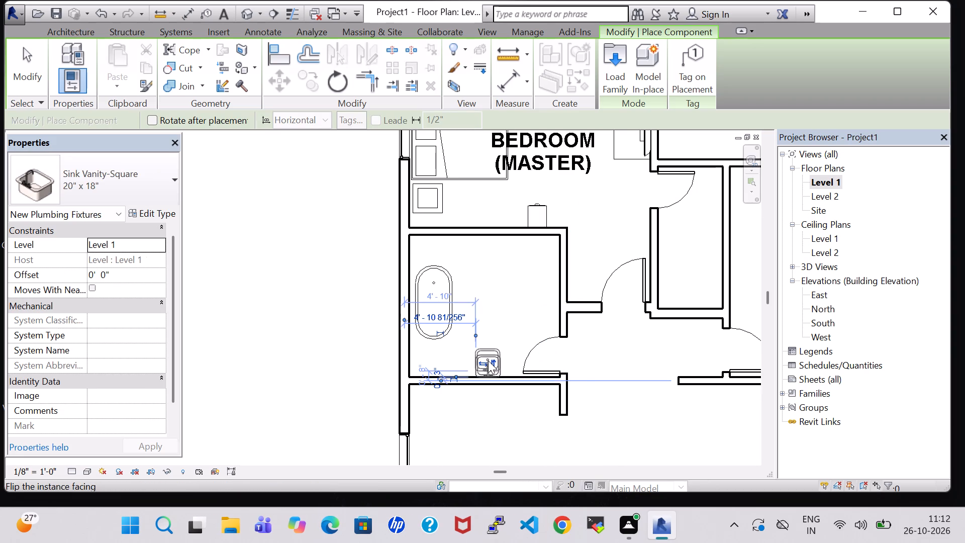
{"action": "key", "text": "Escape"}
{"action": "key", "text": "Escape"}
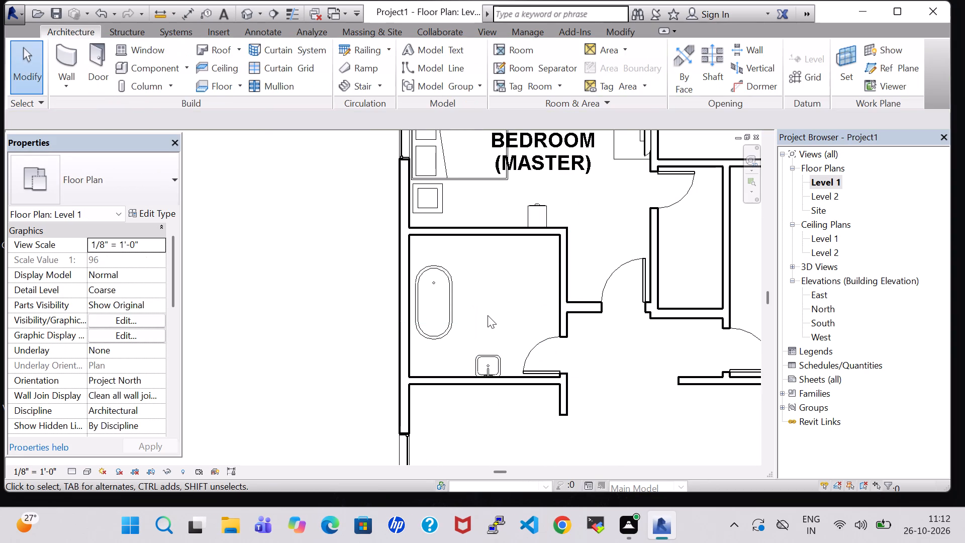
Nudge the freestanding tub north along the exterior wall, close to the partition shared with the master bedroom.
{"action": "left_click", "coordinate": [423, 274]}
{"action": "key", "text": "Up"}
{"action": "key", "text": "Up"}
{"action": "key", "text": "Up"}
{"action": "key", "text": "Up"}
{"action": "key", "text": "Up"}
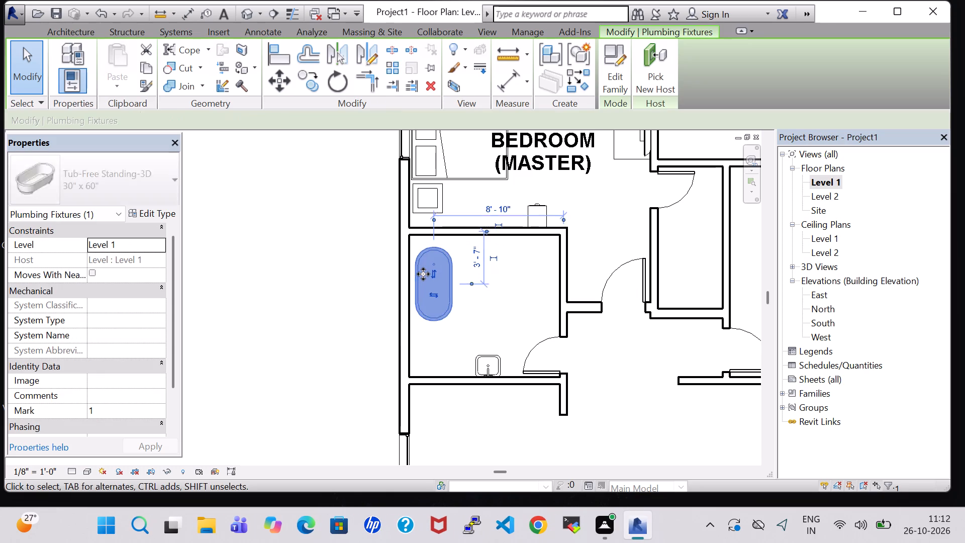
{"action": "key", "text": "Up"}
{"action": "key", "text": "Up"}
{"action": "left_click", "coordinate": [526, 294]}
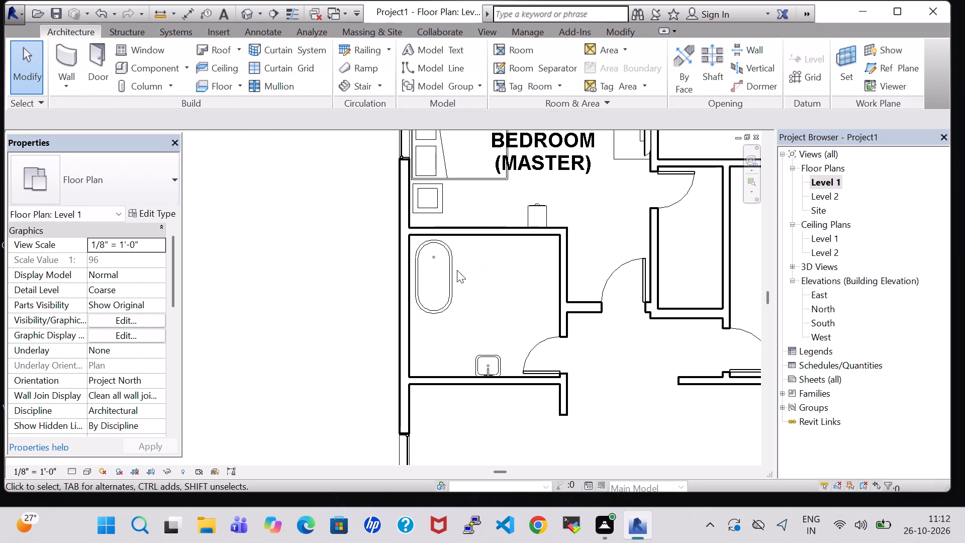
Load the Toilet-Domestic-3D component family from the US Imperial library's Plumbing, Architectural, Fixtures, Water Closets folder.
{"action": "left_click", "coordinate": [135, 65]}
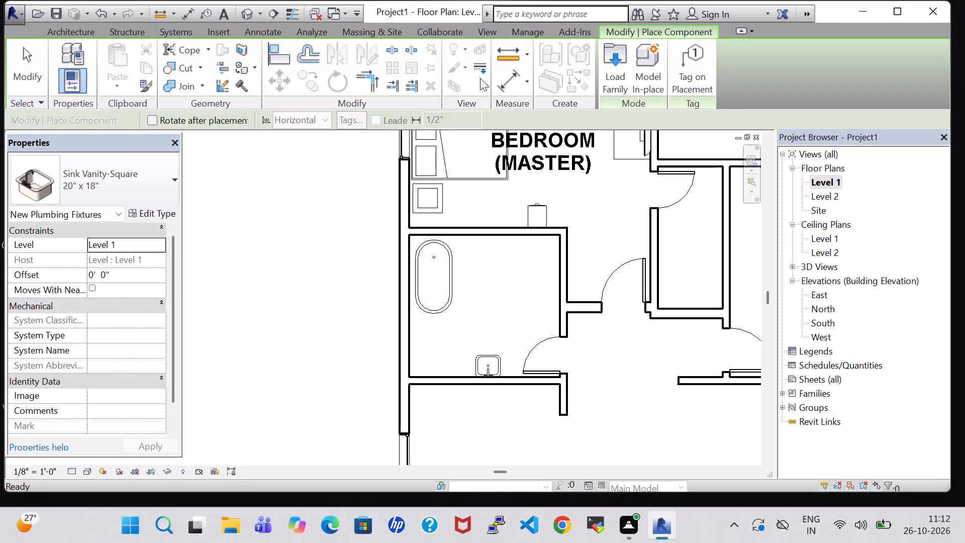
{"action": "left_click", "coordinate": [602, 76]}
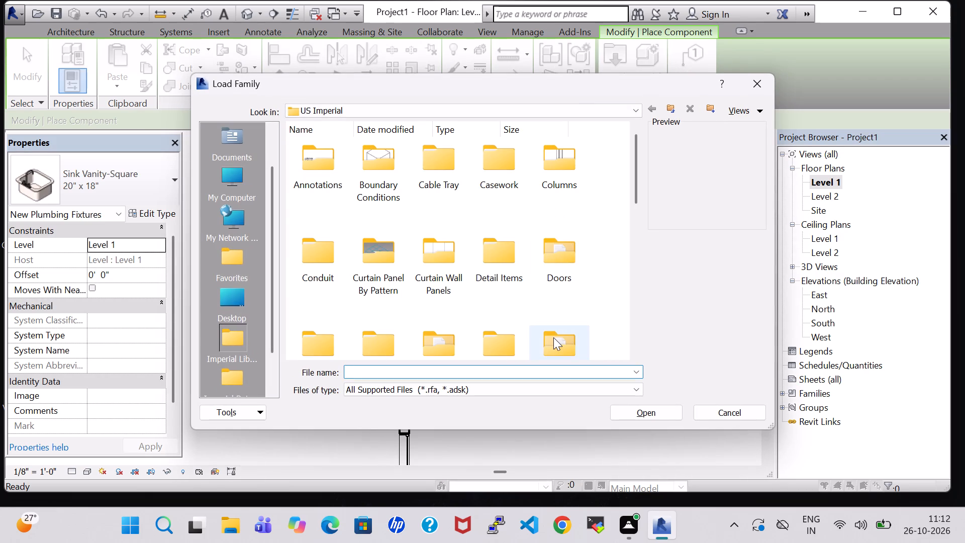
{"action": "left_click", "coordinate": [553, 337]}
{"action": "key", "text": "p"}
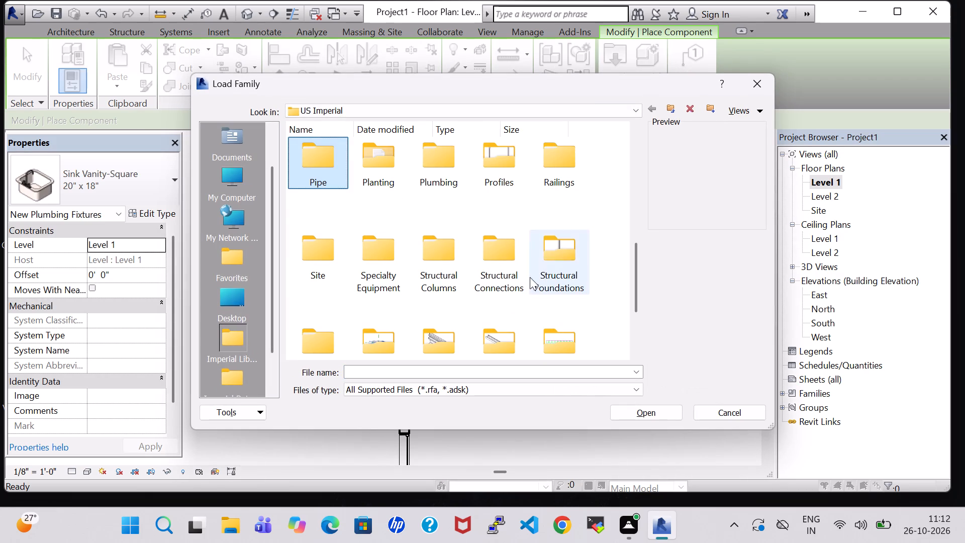
{"action": "double_click", "coordinate": [457, 161]}
{"action": "double_click", "coordinate": [328, 186]}
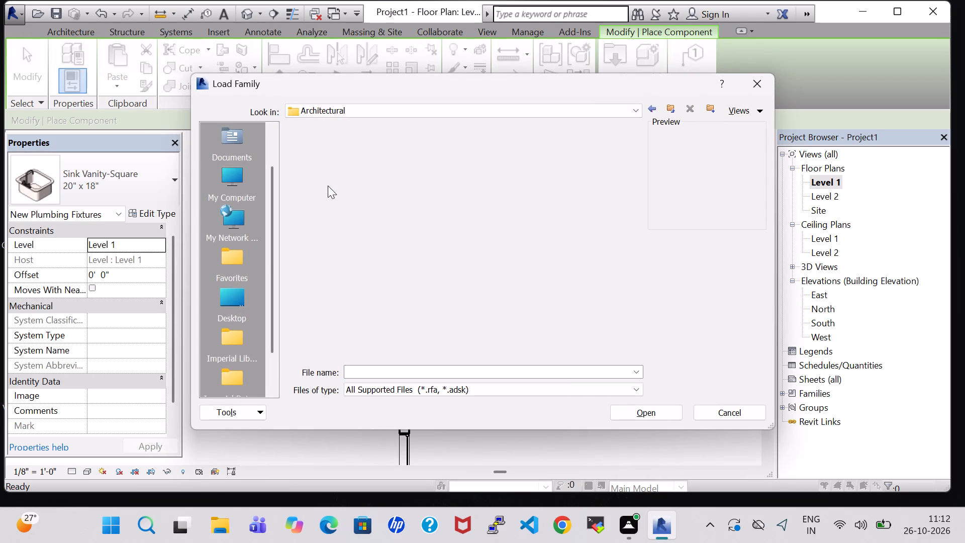
{"action": "double_click", "coordinate": [381, 181]}
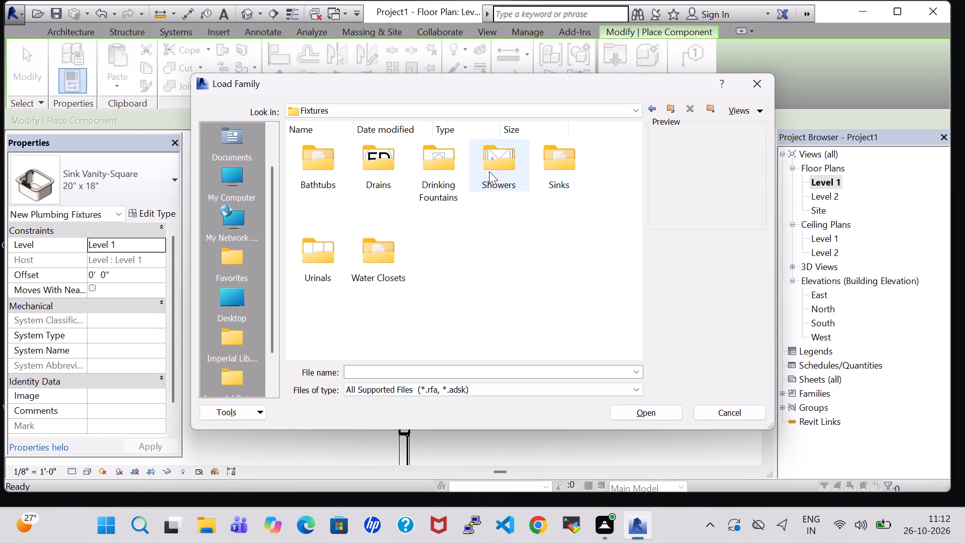
{"action": "double_click", "coordinate": [369, 246]}
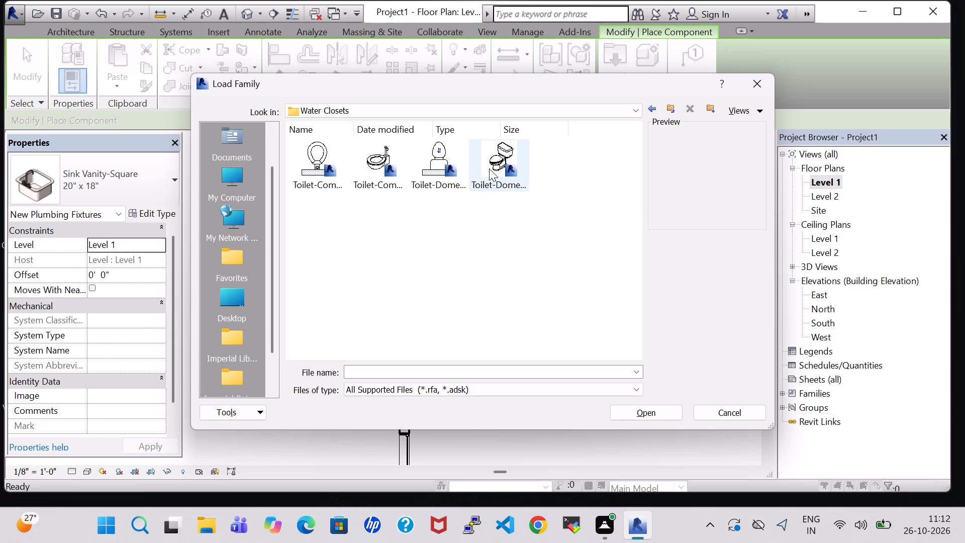
{"action": "left_click", "coordinate": [489, 168]}
{"action": "left_click", "coordinate": [668, 405]}
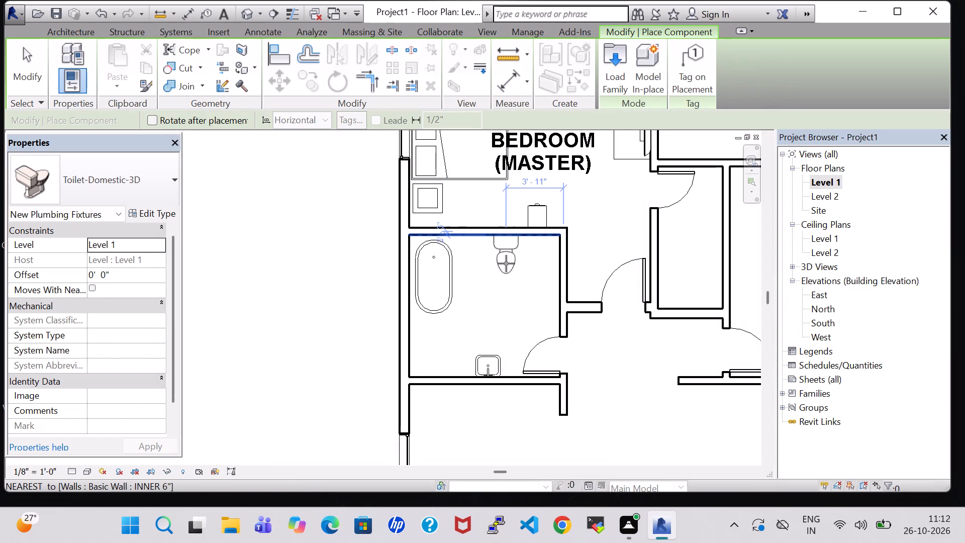
Place the toilet against the bathroom's north partition, about 3'-11" from its east partition.
{"action": "left_click", "coordinate": [506, 263]}
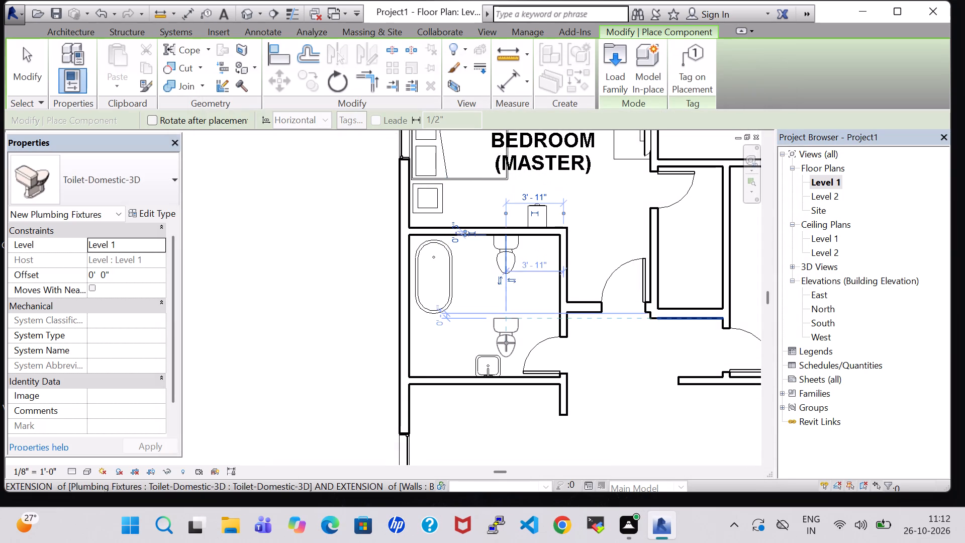
{"action": "key", "text": "Escape"}
{"action": "key", "text": "Escape"}
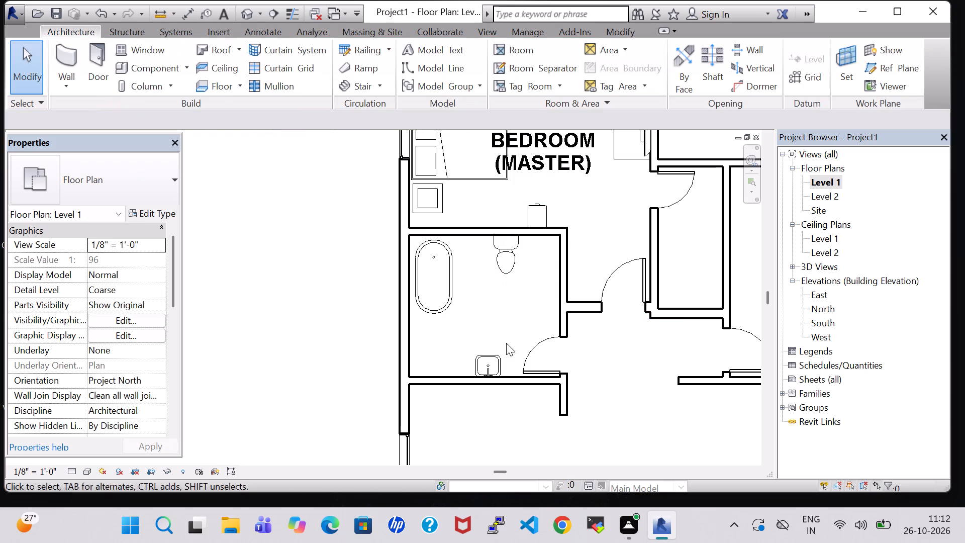
Create a similar 20" x 18" vanity sink against the bathroom's east partition, north of the door, with its faucet toward the wall.
{"action": "left_click", "coordinate": [479, 361]}
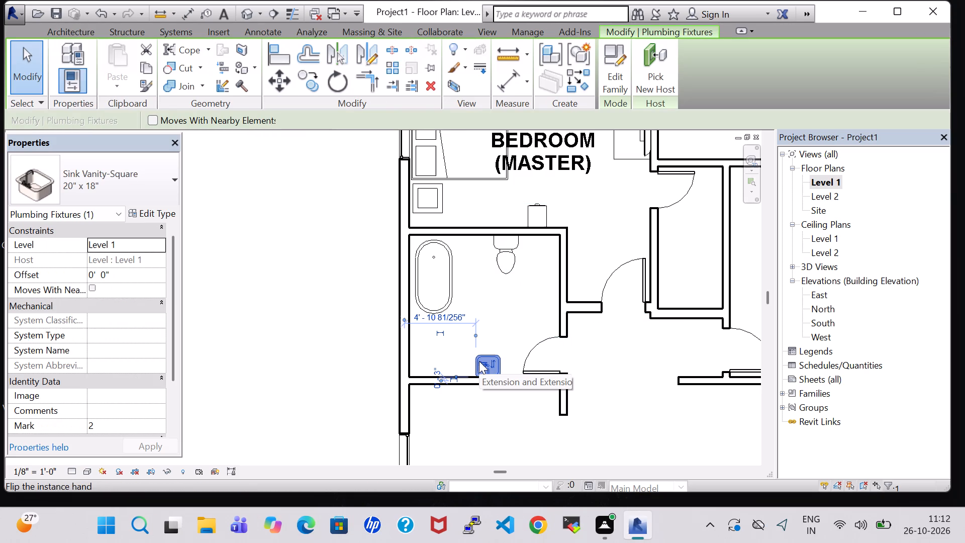
{"action": "right_click", "coordinate": [479, 361]}
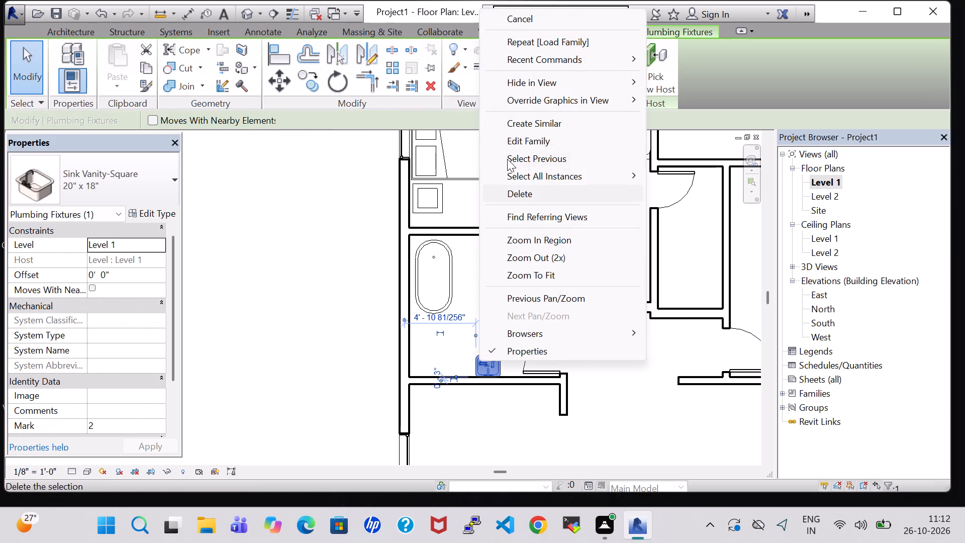
{"action": "left_click", "coordinate": [531, 127]}
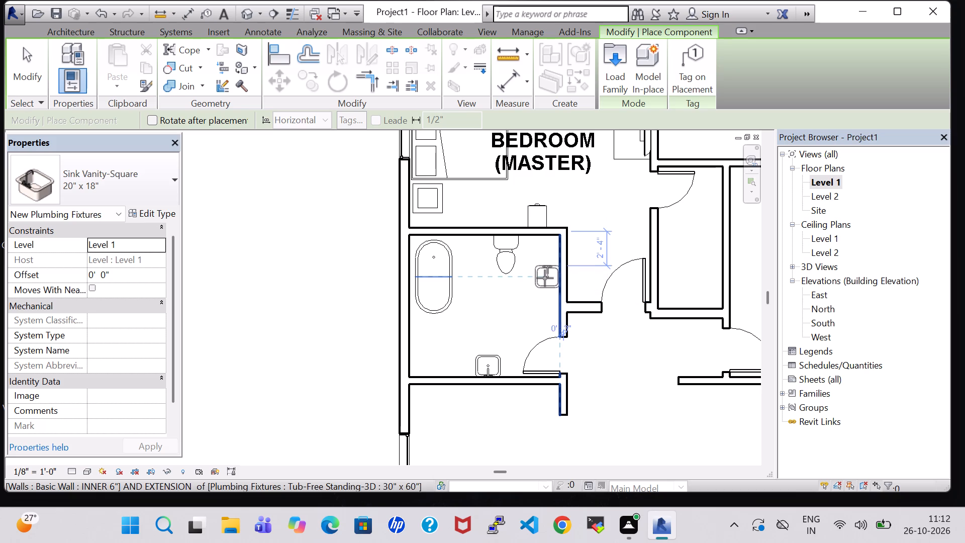
{"action": "key", "text": "space"}
{"action": "key", "text": "space"}
{"action": "key", "text": "space"}
{"action": "key", "text": "space"}
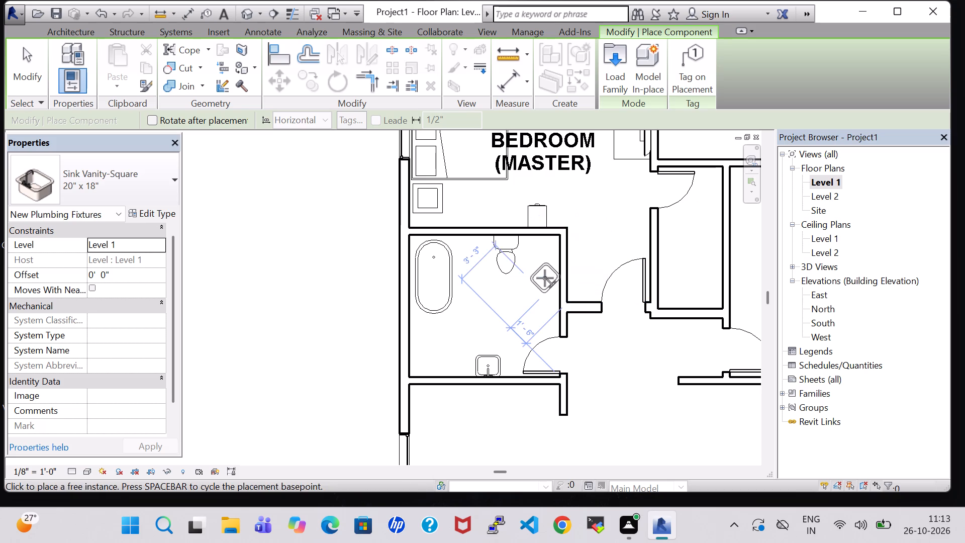
{"action": "key", "text": "space"}
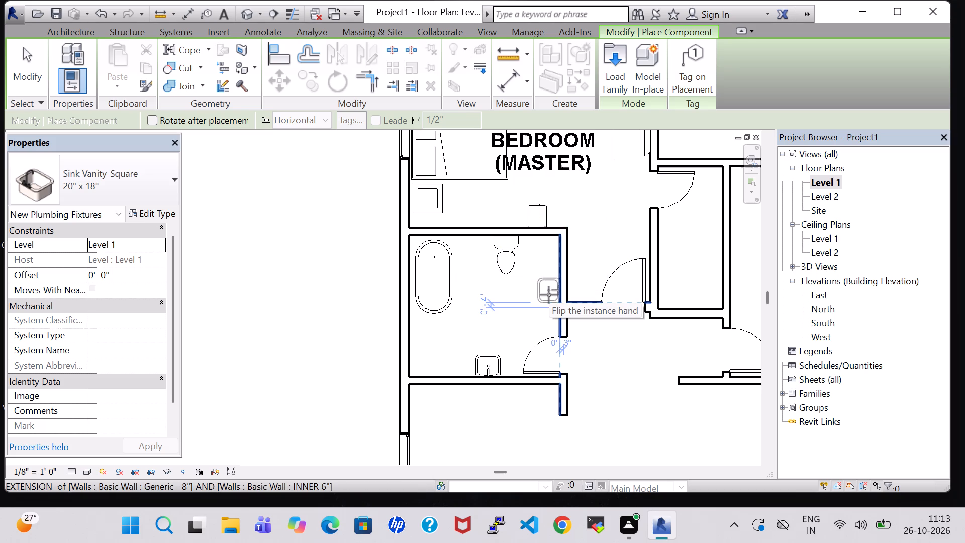
{"action": "left_click", "coordinate": [549, 295]}
{"action": "key", "text": "Escape"}
{"action": "key", "text": "Escape"}
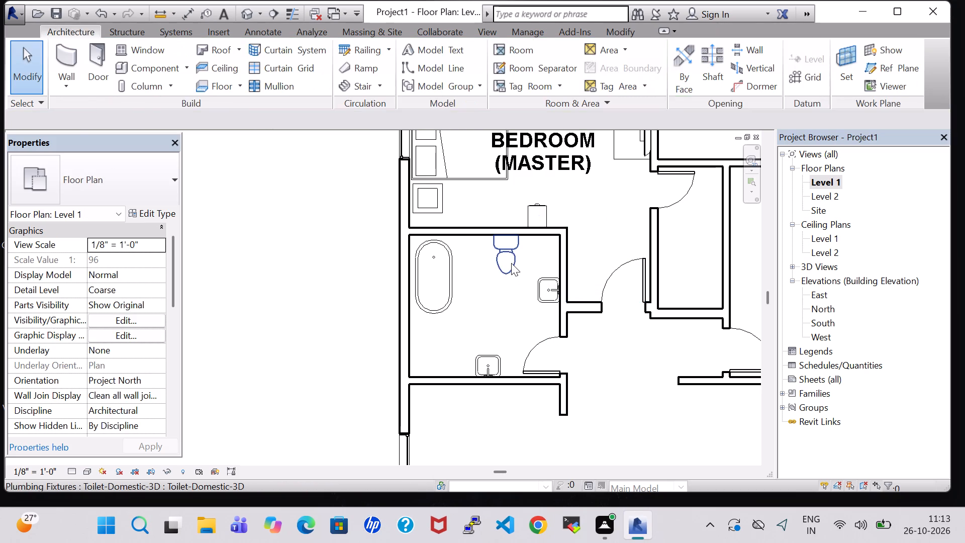
Nudge the toilet slightly west along the north partition, toward the tub.
{"action": "left_click", "coordinate": [511, 263]}
{"action": "key", "text": "Left"}
{"action": "key", "text": "Left"}
{"action": "left_click", "coordinate": [494, 346]}
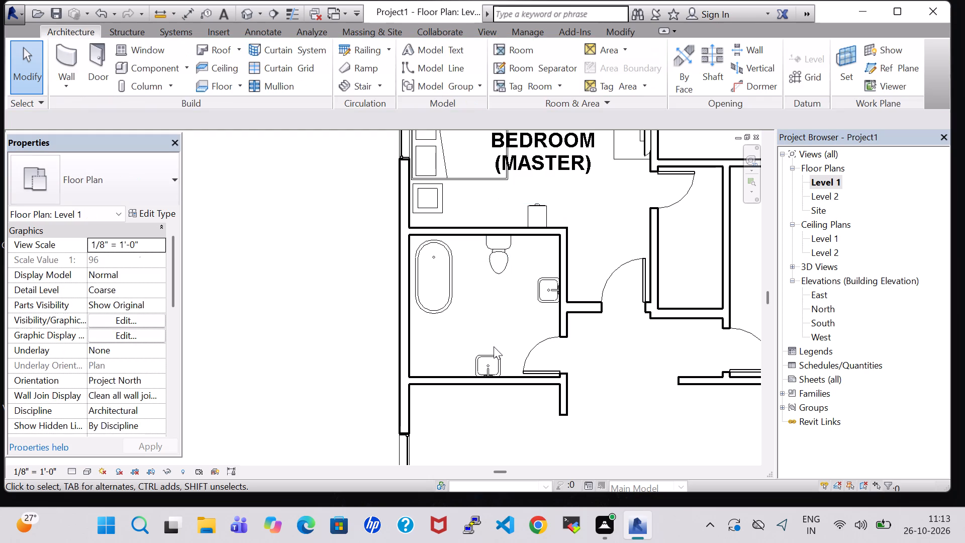
Delete the vanity sink against the bathroom's south partition.
{"action": "left_click", "coordinate": [493, 359]}
{"action": "key", "text": "Delete"}
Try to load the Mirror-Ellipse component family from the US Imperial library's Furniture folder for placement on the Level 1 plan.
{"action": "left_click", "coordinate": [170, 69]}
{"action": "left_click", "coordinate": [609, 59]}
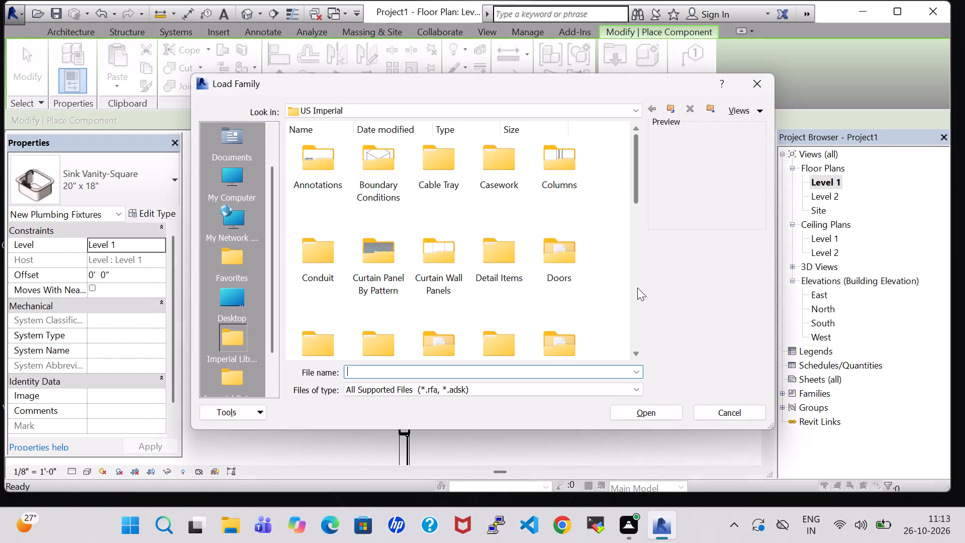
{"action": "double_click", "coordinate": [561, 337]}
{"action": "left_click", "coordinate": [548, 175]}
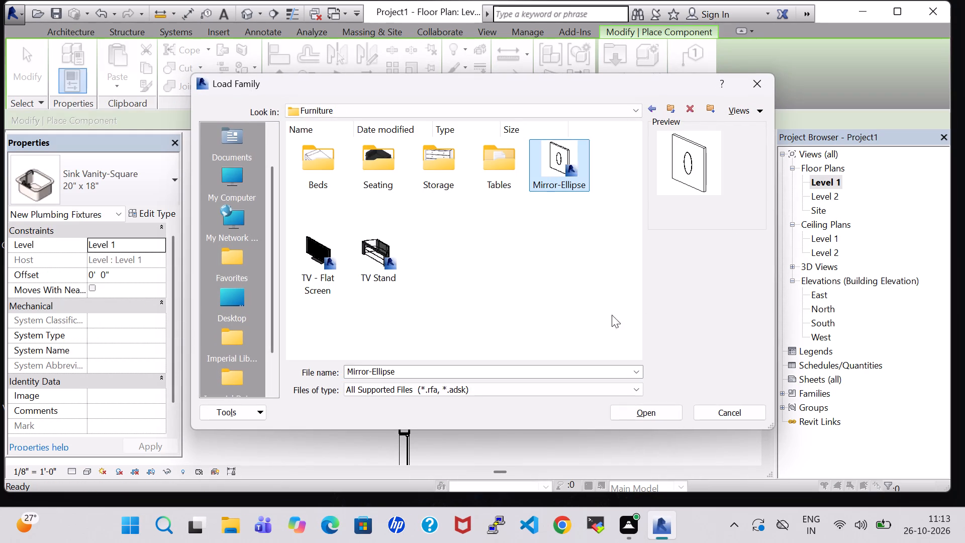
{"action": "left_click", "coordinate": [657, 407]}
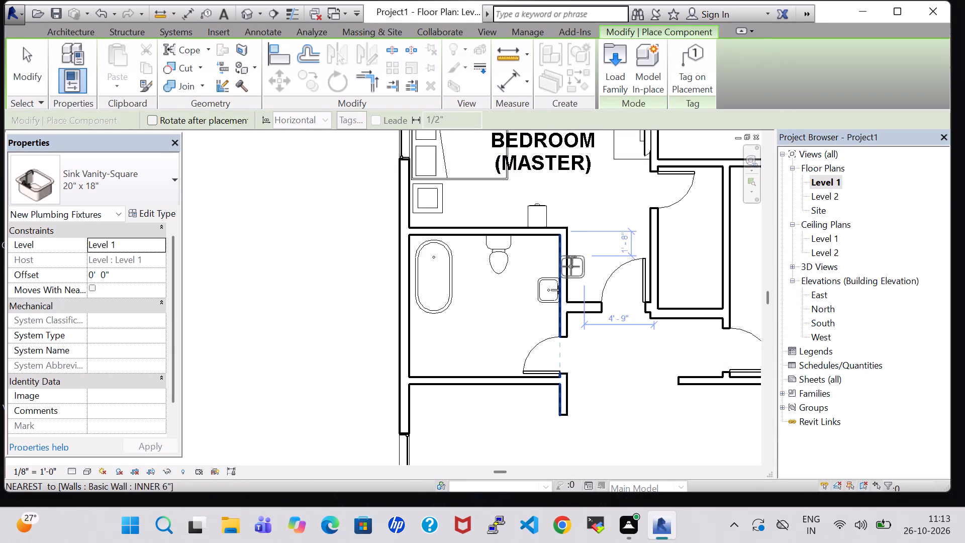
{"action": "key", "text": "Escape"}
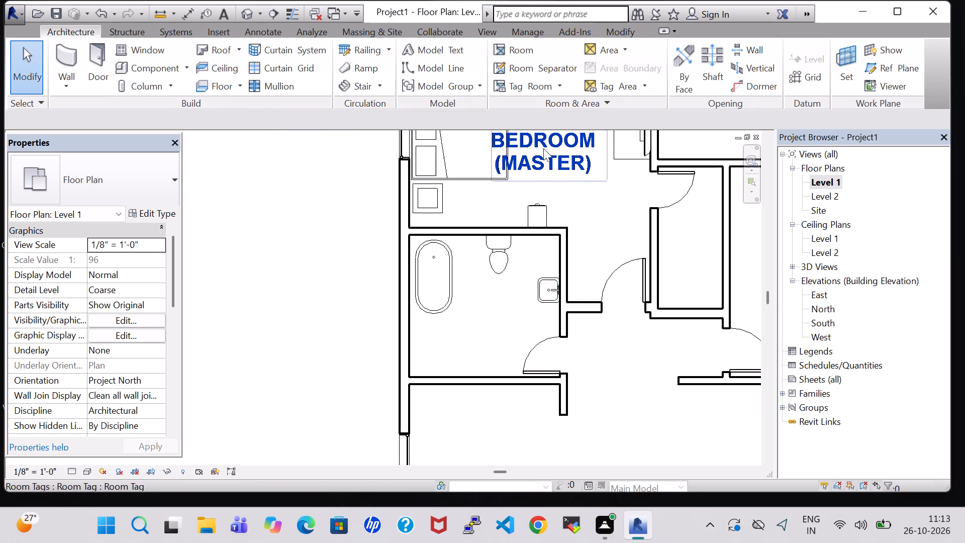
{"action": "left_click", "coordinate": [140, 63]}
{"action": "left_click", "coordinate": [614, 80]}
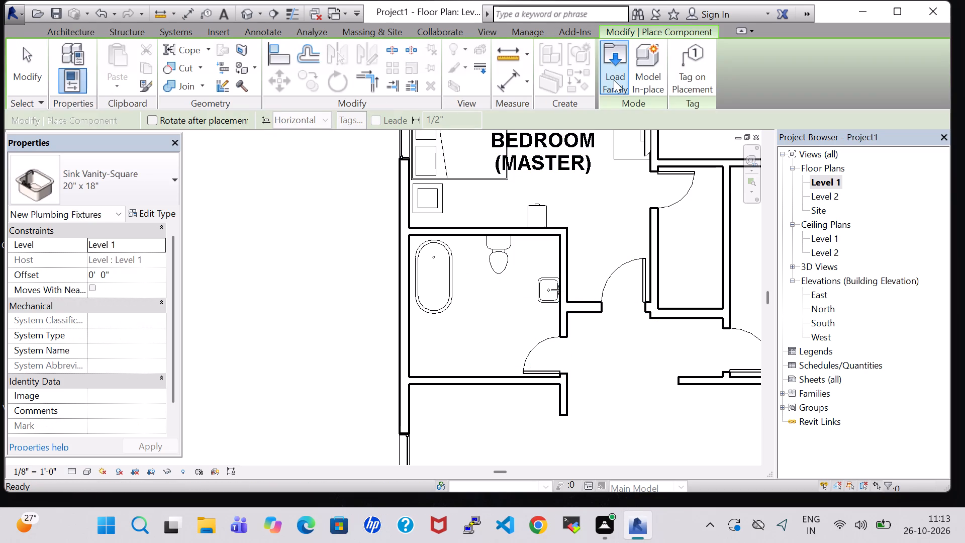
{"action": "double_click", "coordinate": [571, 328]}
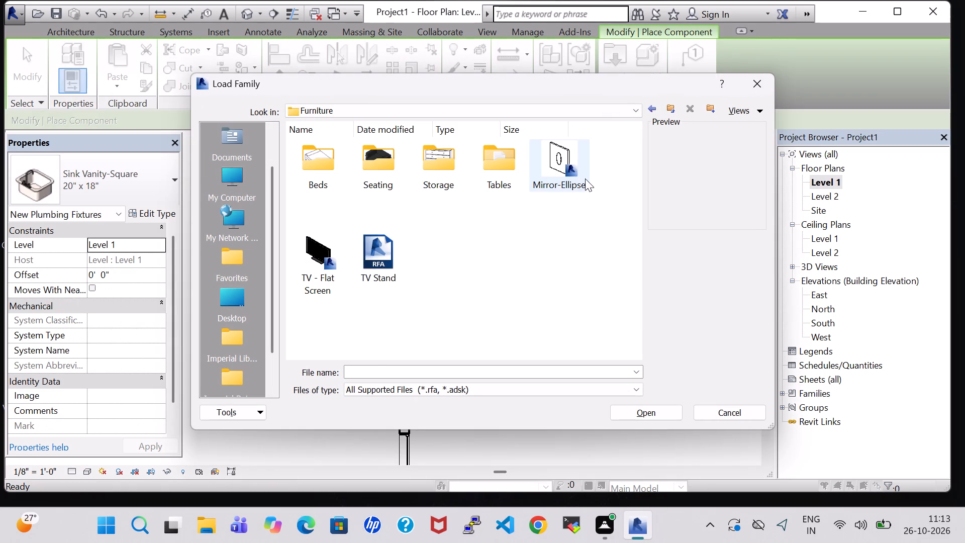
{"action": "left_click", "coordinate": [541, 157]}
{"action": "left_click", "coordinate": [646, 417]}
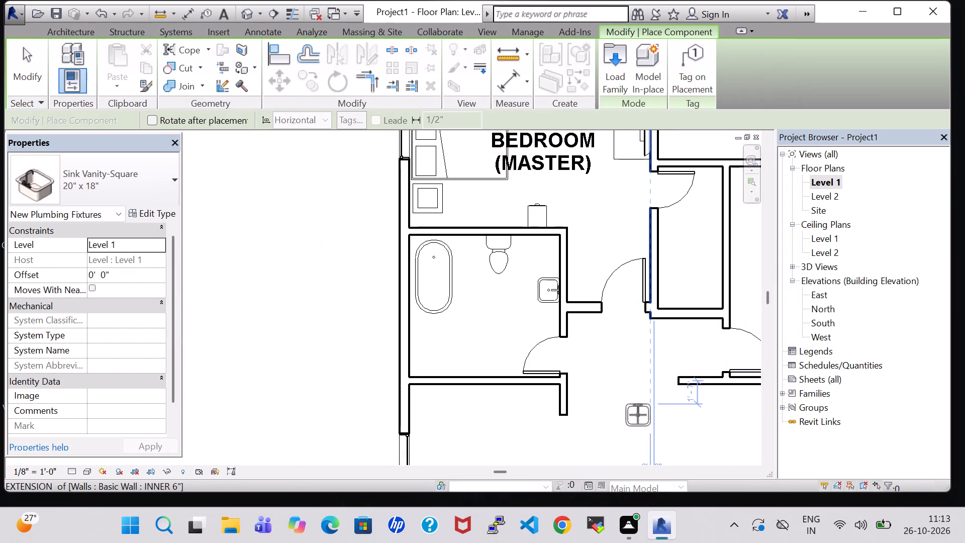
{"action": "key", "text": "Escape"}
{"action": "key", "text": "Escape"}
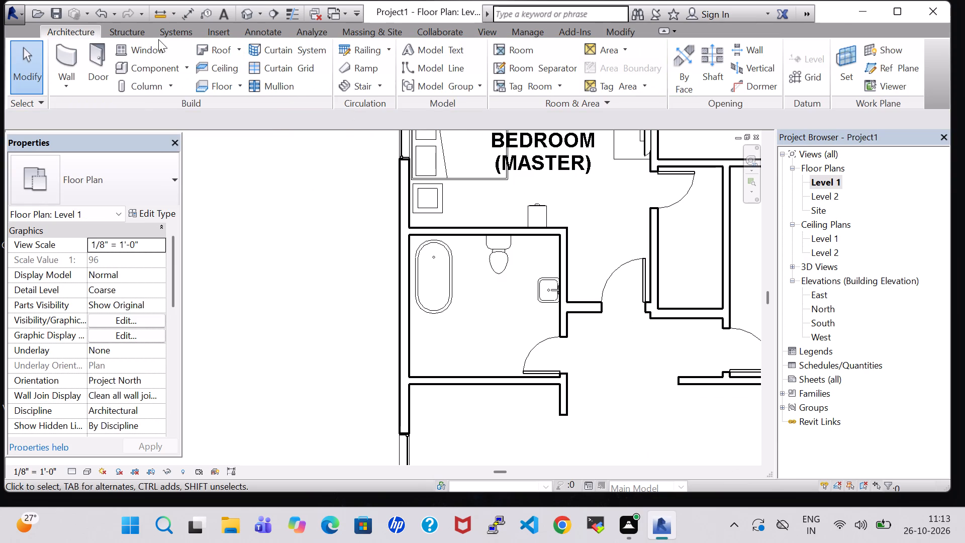
In the 3D view, load the Floor Drain - Rectangular component family from the US Imperial library's Plumbing, MEP, Drains folder.
{"action": "left_click", "coordinate": [239, 6]}
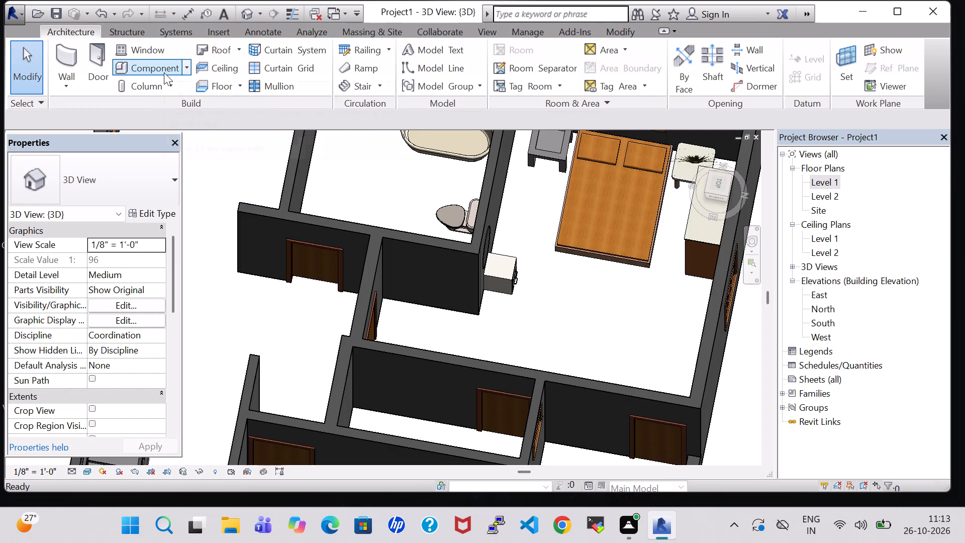
{"action": "left_click", "coordinate": [164, 72]}
{"action": "left_click", "coordinate": [627, 69]}
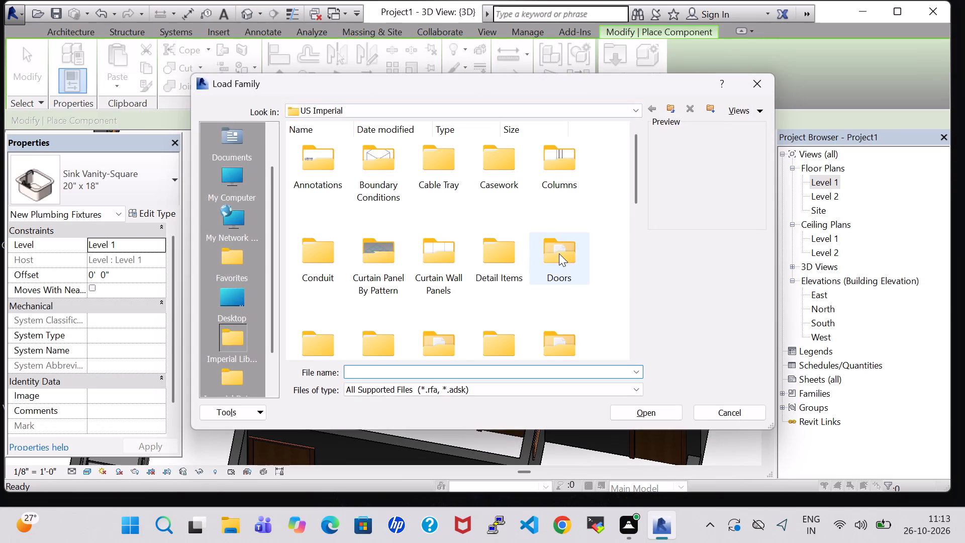
{"action": "left_click", "coordinate": [555, 331]}
{"action": "key", "text": "p"}
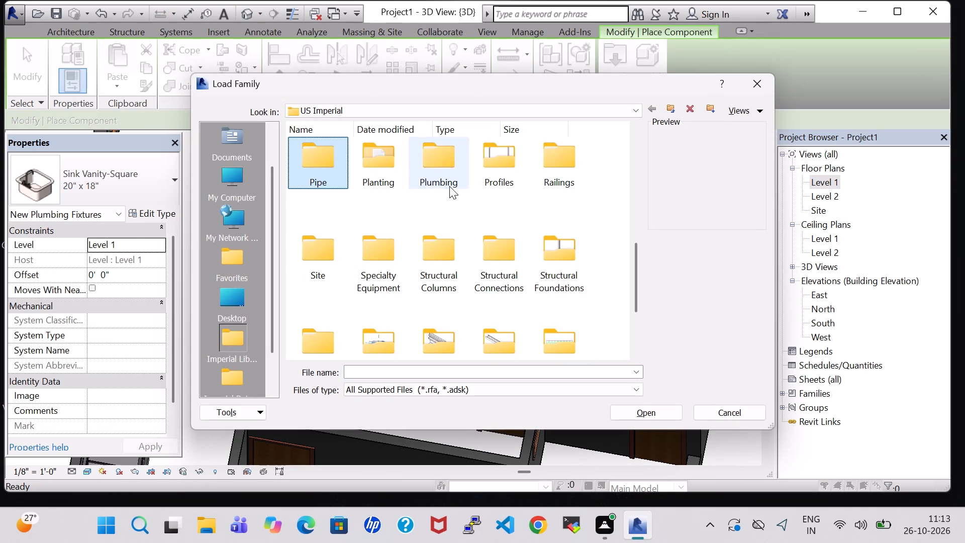
{"action": "double_click", "coordinate": [422, 171]}
{"action": "double_click", "coordinate": [372, 174]}
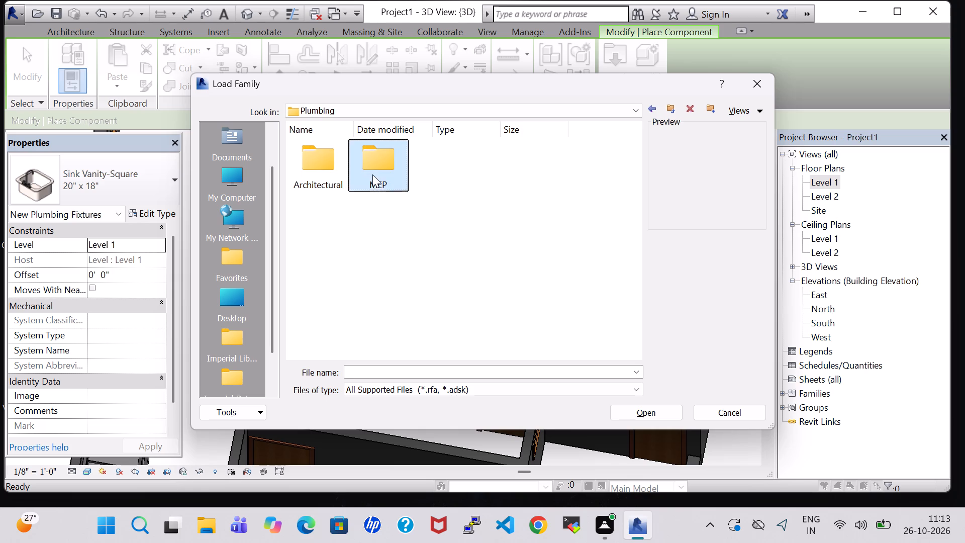
{"action": "double_click", "coordinate": [385, 174]}
{"action": "double_click", "coordinate": [507, 181]}
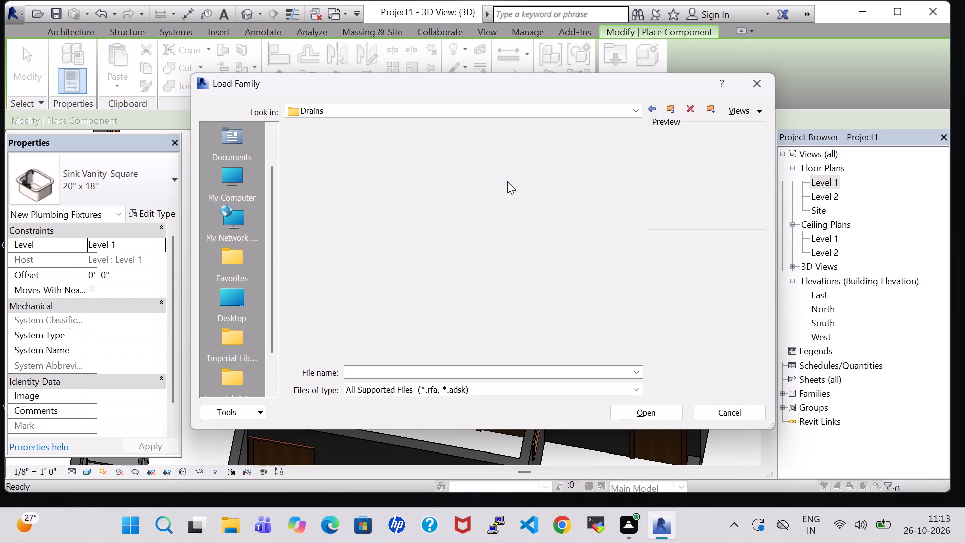
{"action": "left_click", "coordinate": [329, 169]}
{"action": "left_click", "coordinate": [617, 410]}
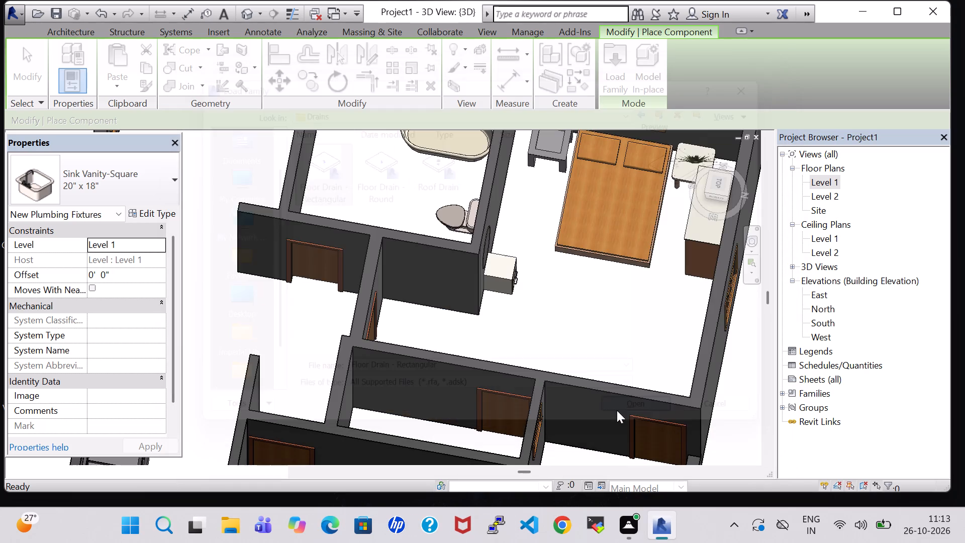
Place the 5"x5" Strainer - 2" Drain on the Level 1 work plane between tub and toilet, about 6'-11" from the bathroom's east partition.
{"action": "left_click", "coordinate": [738, 71]}
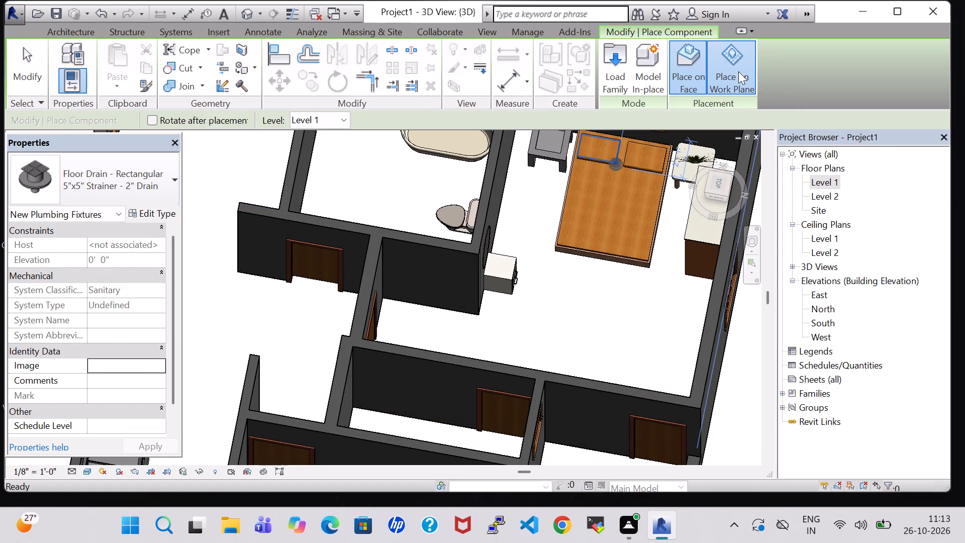
{"action": "middle_click_drag", "start_coordinate": [412, 166], "coordinate": [413, 192], "text": "shift"}
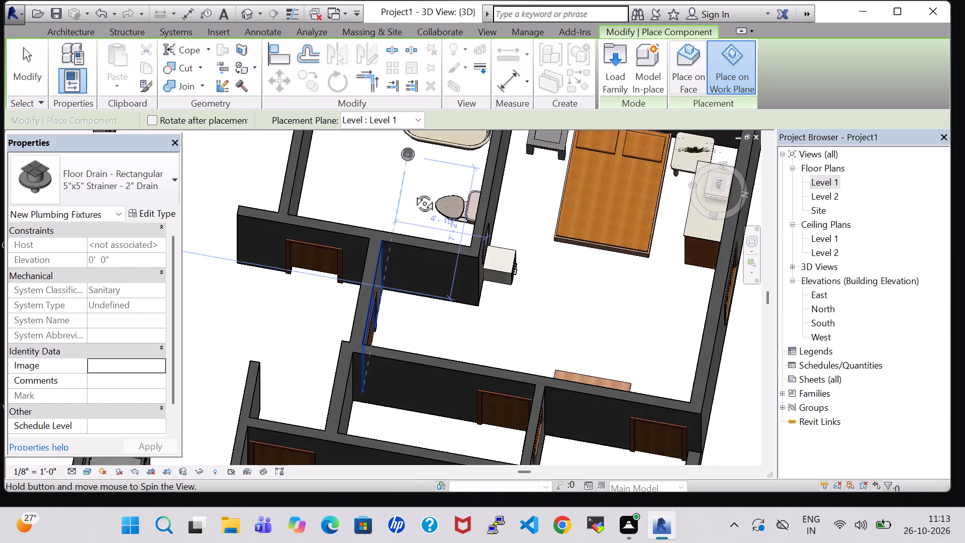
{"action": "middle_click_drag", "start_coordinate": [413, 192], "coordinate": [411, 228], "text": "shift"}
{"action": "middle_click_drag", "start_coordinate": [422, 179], "coordinate": [419, 271]}
{"action": "scroll", "coordinate": [419, 271], "scroll_direction": "up", "scroll_amount": 1}
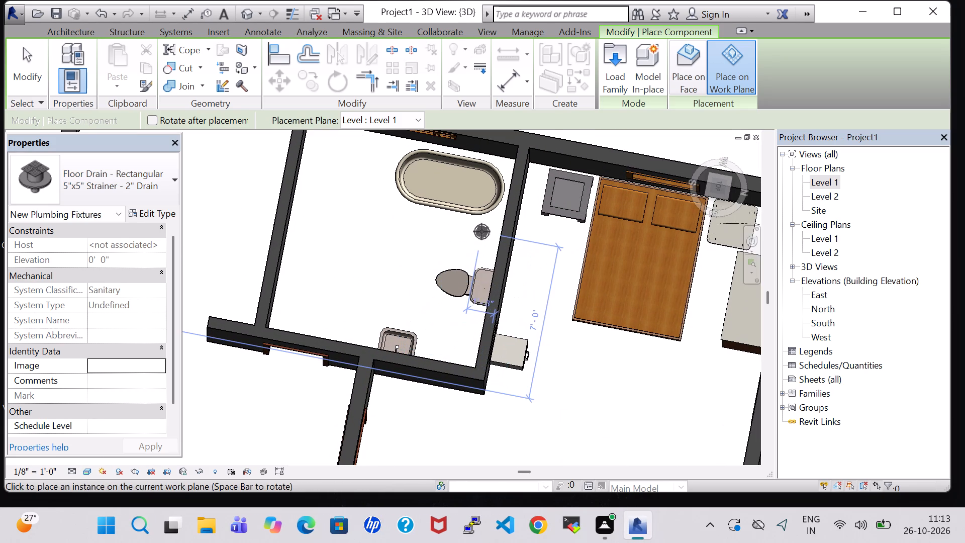
{"action": "left_click", "coordinate": [471, 230]}
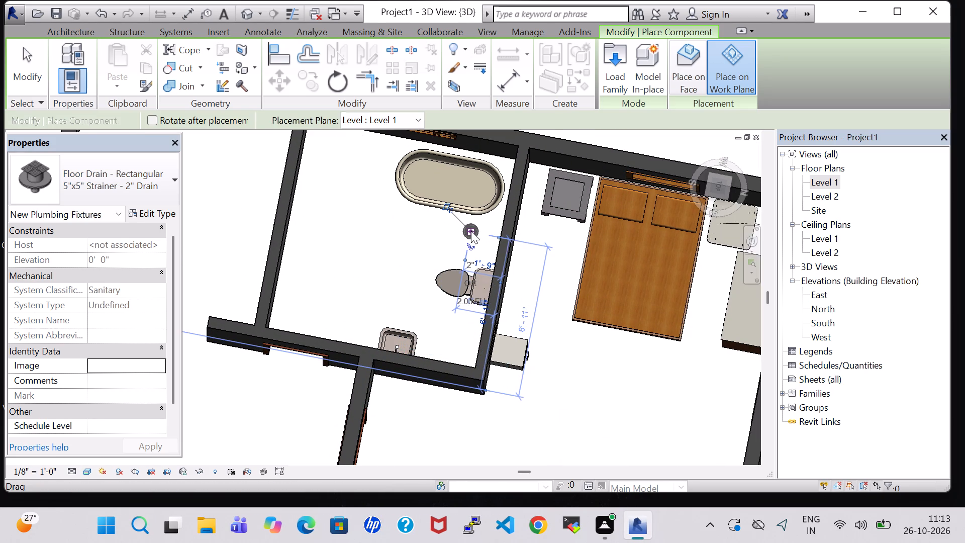
{"action": "key", "text": "Escape"}
{"action": "key", "text": "Escape"}
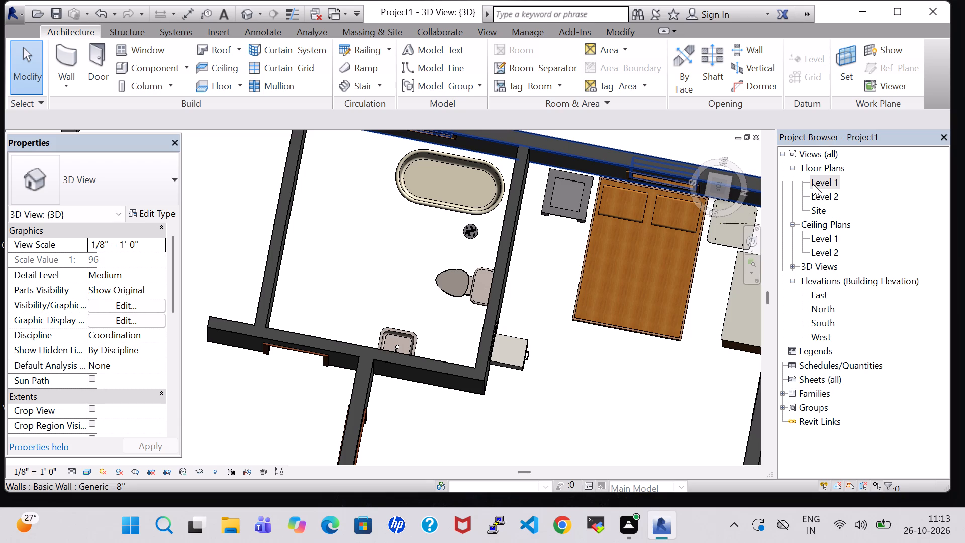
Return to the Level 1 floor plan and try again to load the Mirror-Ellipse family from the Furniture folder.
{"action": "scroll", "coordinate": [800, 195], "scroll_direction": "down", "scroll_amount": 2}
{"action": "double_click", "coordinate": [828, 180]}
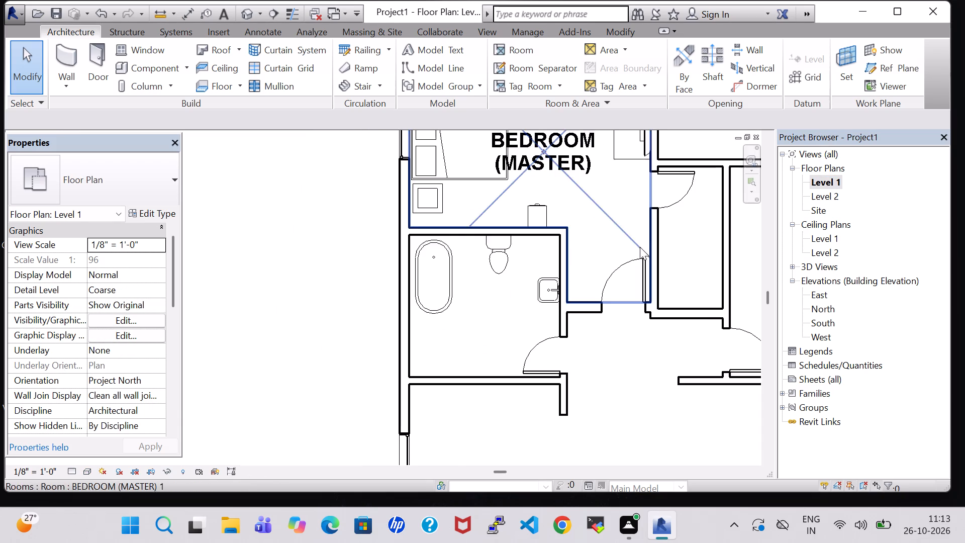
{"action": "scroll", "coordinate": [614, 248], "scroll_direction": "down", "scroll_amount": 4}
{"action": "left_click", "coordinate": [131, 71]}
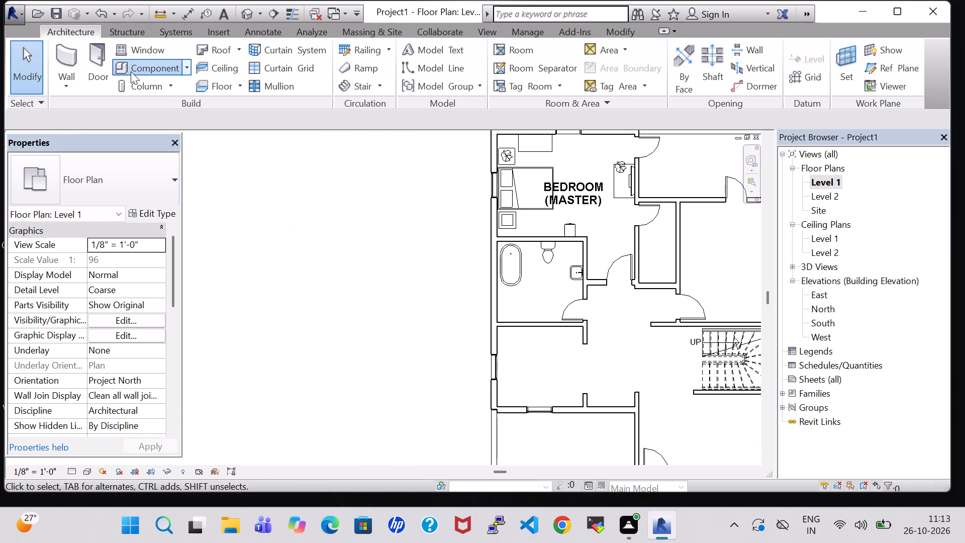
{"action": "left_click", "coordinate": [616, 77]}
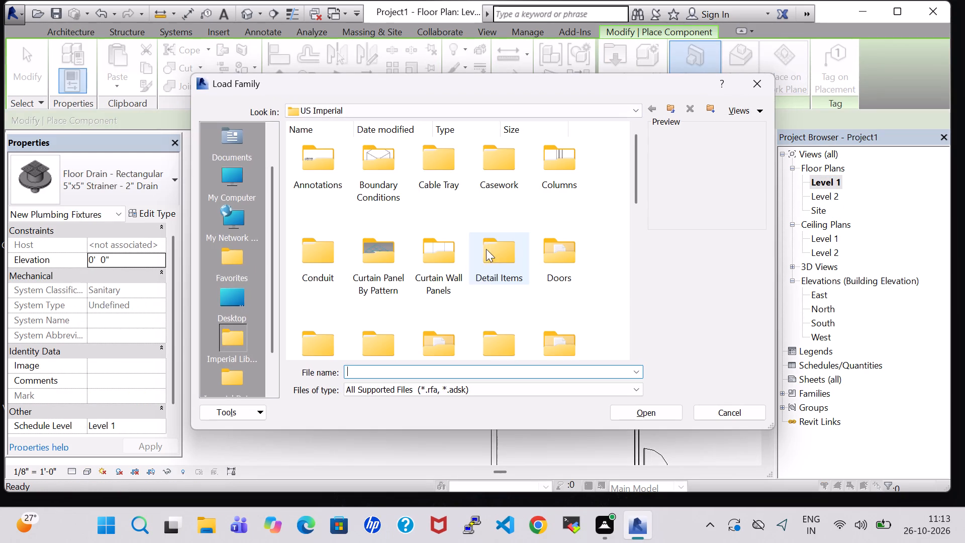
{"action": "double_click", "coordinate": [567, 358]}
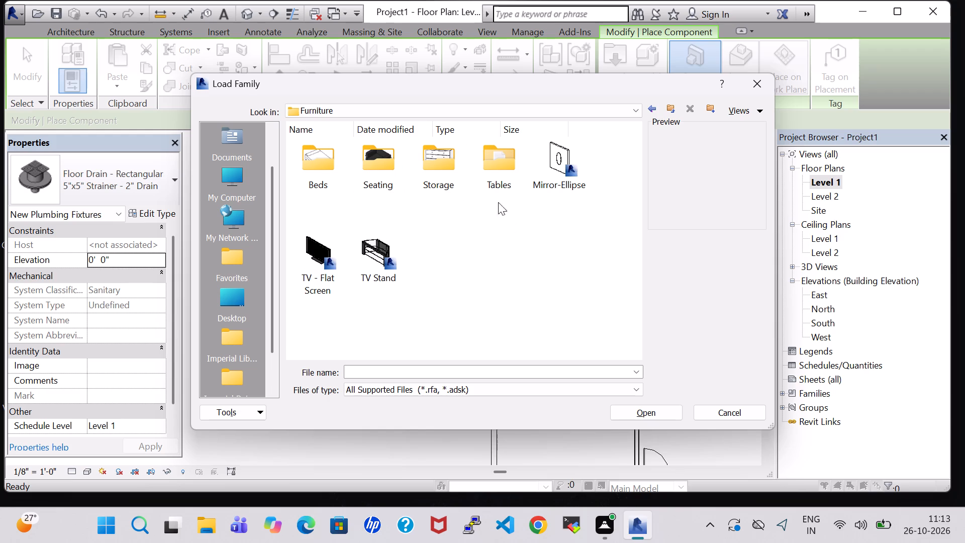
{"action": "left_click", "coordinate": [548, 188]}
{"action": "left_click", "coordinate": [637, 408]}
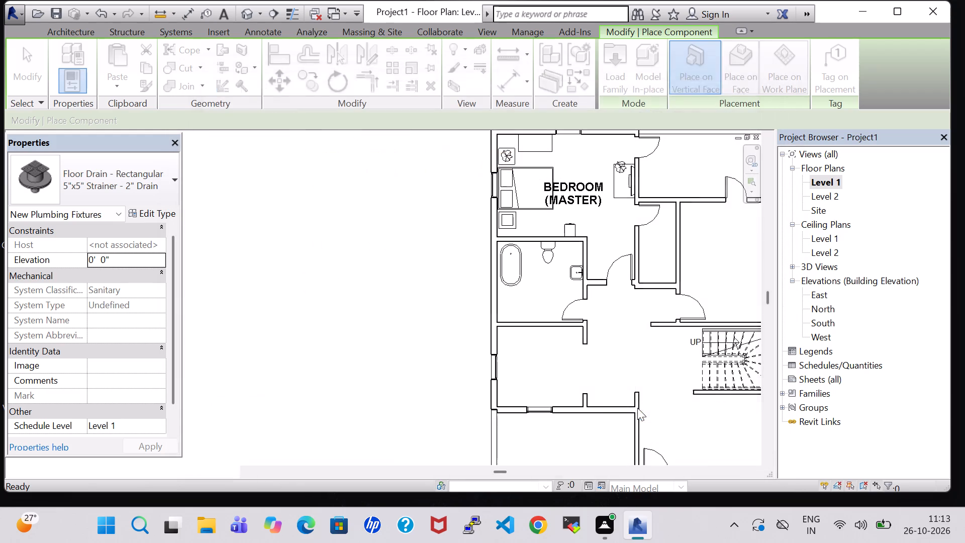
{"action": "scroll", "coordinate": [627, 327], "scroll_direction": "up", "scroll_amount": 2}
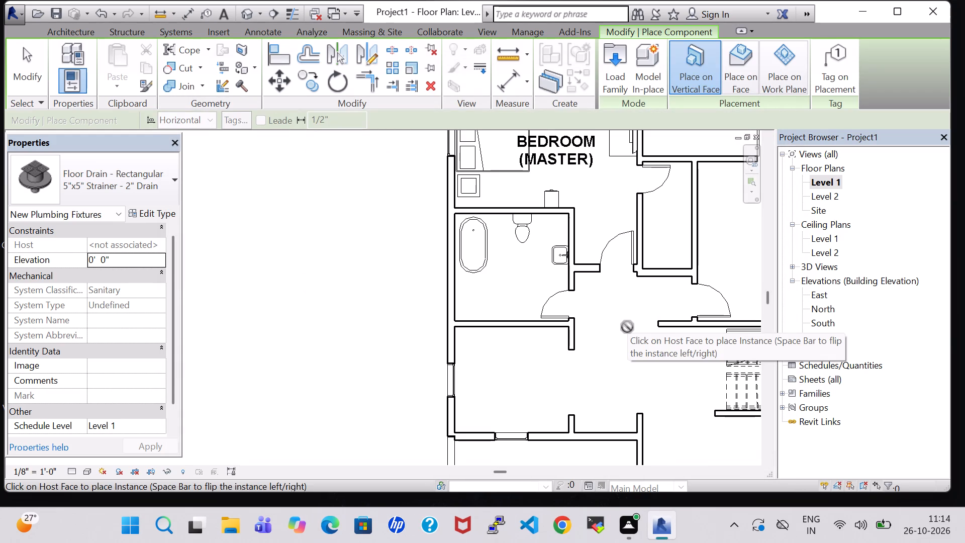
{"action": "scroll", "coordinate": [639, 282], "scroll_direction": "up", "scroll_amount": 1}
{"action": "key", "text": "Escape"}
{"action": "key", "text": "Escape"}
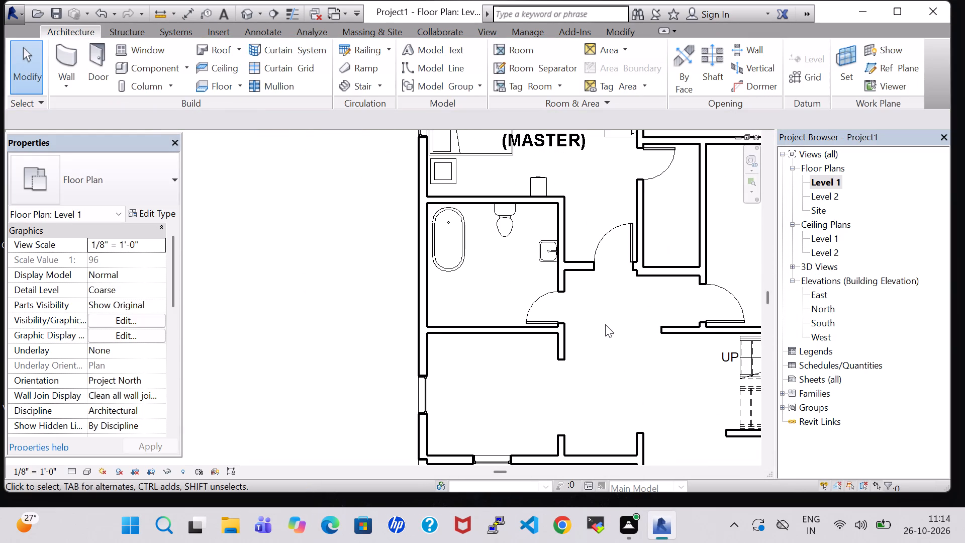
Place a tagged room in the bathroom, south of the toilet and west of the door.
{"action": "scroll", "coordinate": [605, 324], "scroll_direction": "down", "scroll_amount": 3}
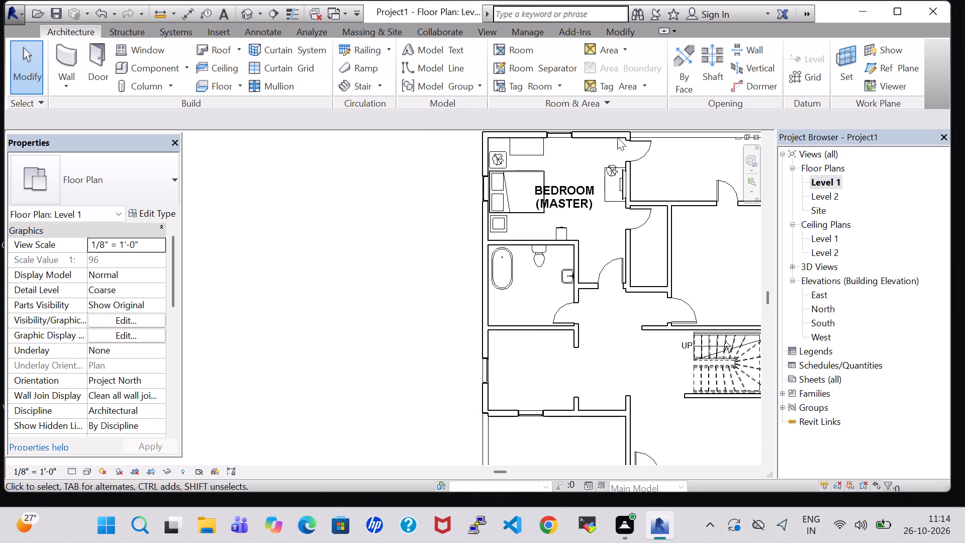
{"action": "left_click", "coordinate": [510, 49]}
{"action": "left_click", "coordinate": [536, 302]}
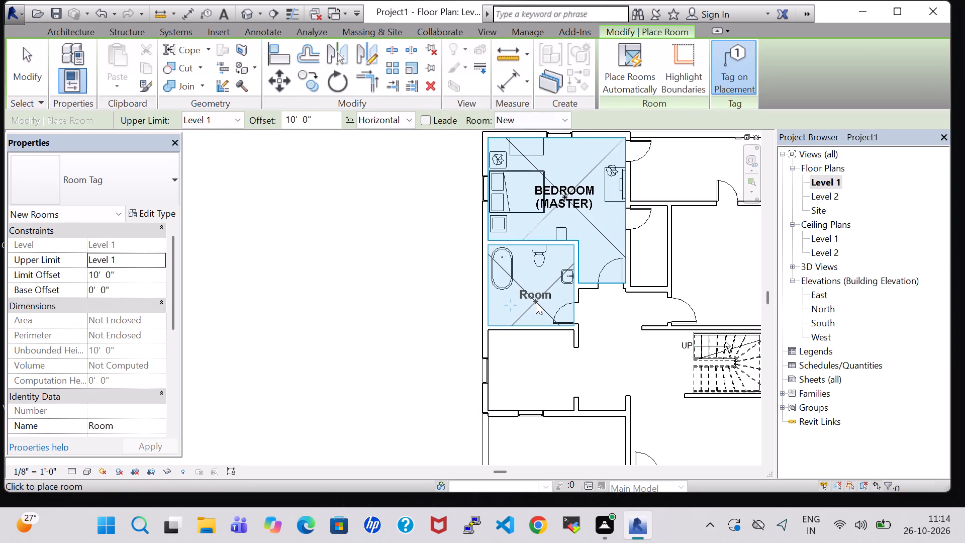
{"action": "key", "text": "Escape"}
{"action": "key", "text": "Escape"}
Rename the new room through its tag as BATHROOM.
{"action": "double_click", "coordinate": [537, 296]}
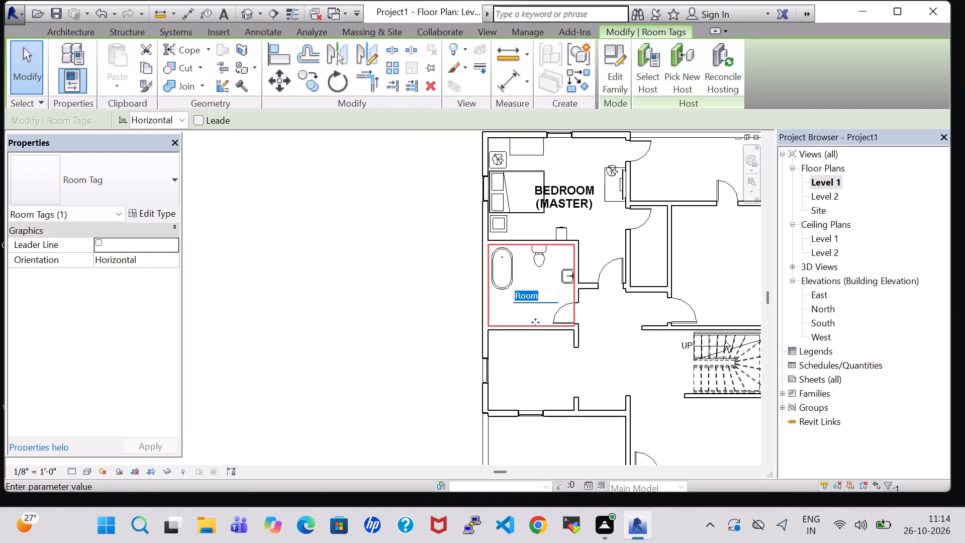
{"action": "key", "text": "BackSpace"}
{"action": "type", "text": "BATHROOM"}
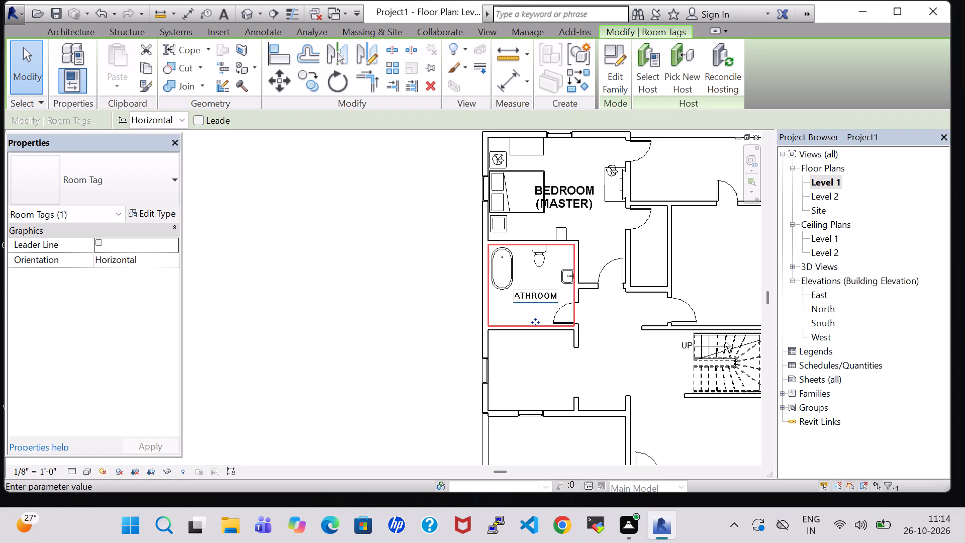
{"action": "key", "text": "Left"}
{"action": "key", "text": "Left"}
{"action": "key", "text": "Left"}
{"action": "key", "text": "Left"}
{"action": "key", "text": "Left"}
{"action": "key", "text": "Left"}
{"action": "key", "text": "Left"}
{"action": "key", "text": "Left"}
{"action": "key", "text": "Left"}
{"action": "key", "text": "Left"}
{"action": "key", "text": "c"}
{"action": "key", "text": "BackSpace"}
{"action": "key", "text": "Return"}
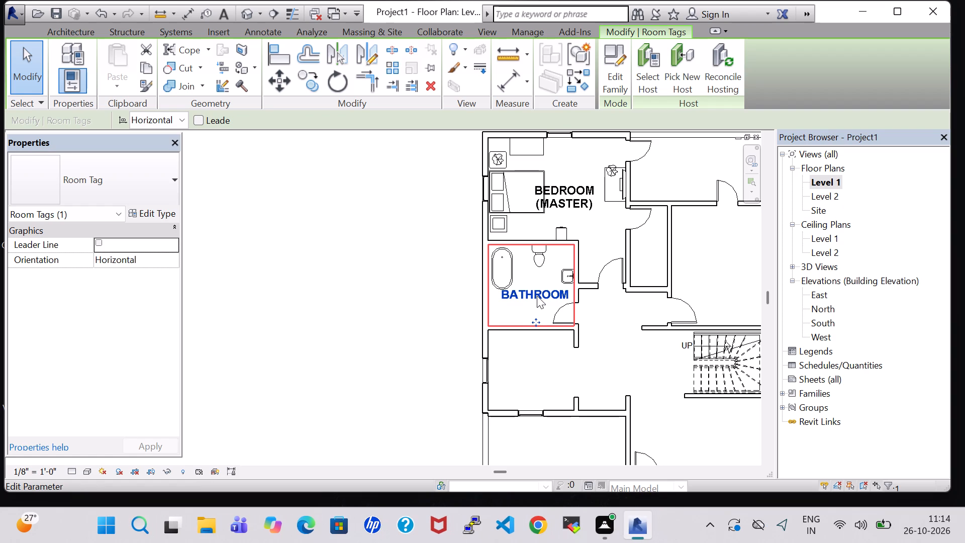
Nudge the BATHROOM tag slightly north, toward the toilet.
{"action": "key", "text": "Up"}
{"action": "key", "text": "Down"}
{"action": "key", "text": "Up"}
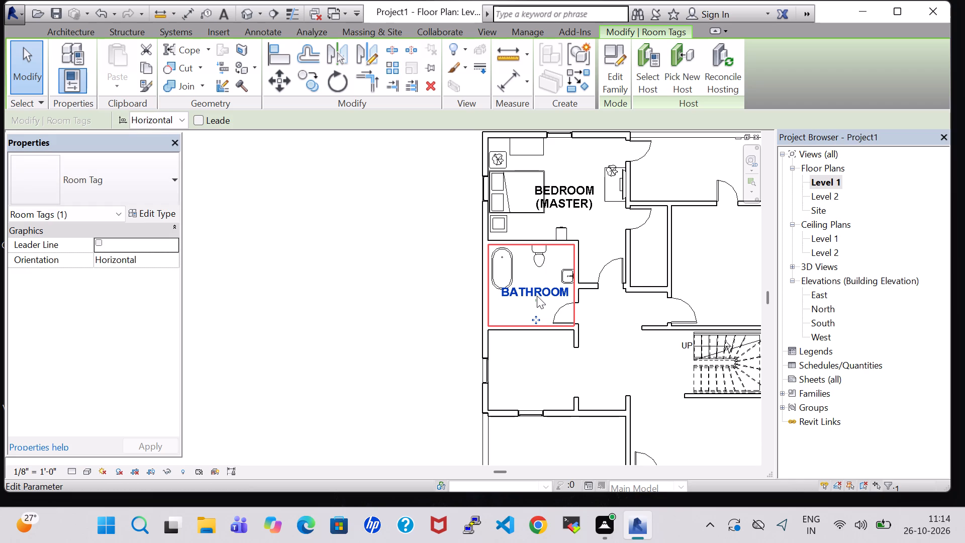
Nudge the BATHROOM tag slightly further north and clear the selection.
{"action": "key", "text": "Up"}
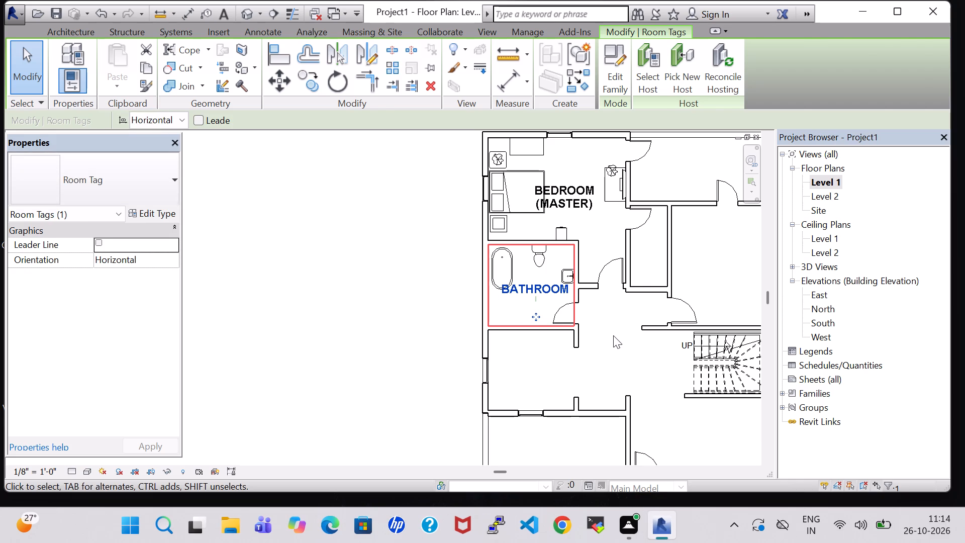
{"action": "left_click", "coordinate": [613, 335]}
Place another Toilet-Domestic-3D in the small room east of the master bedroom, backed against its east wall near the south end.
{"action": "scroll", "coordinate": [601, 333], "scroll_direction": "down", "scroll_amount": 1}
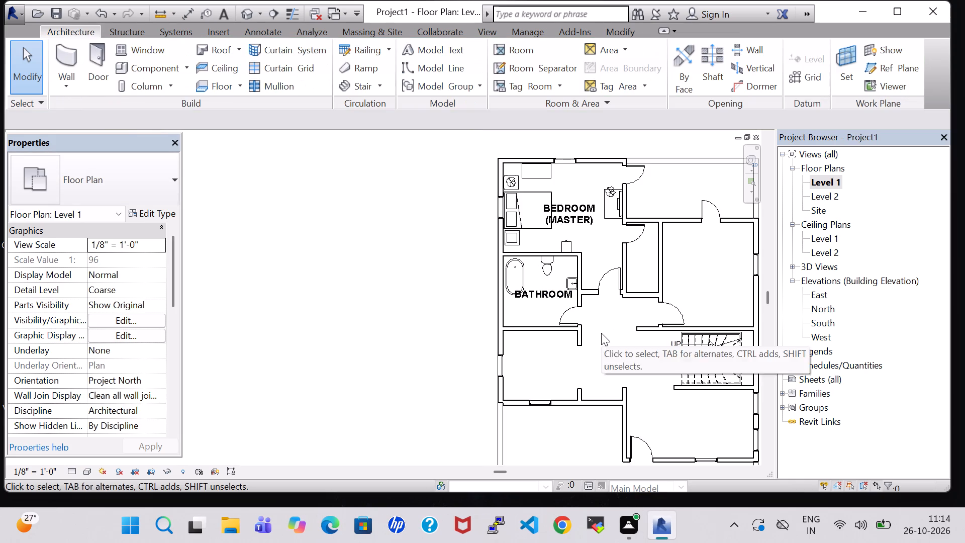
{"action": "scroll", "coordinate": [601, 333], "scroll_direction": "down", "scroll_amount": 1}
{"action": "left_click", "coordinate": [548, 273]}
{"action": "right_click", "coordinate": [548, 273]}
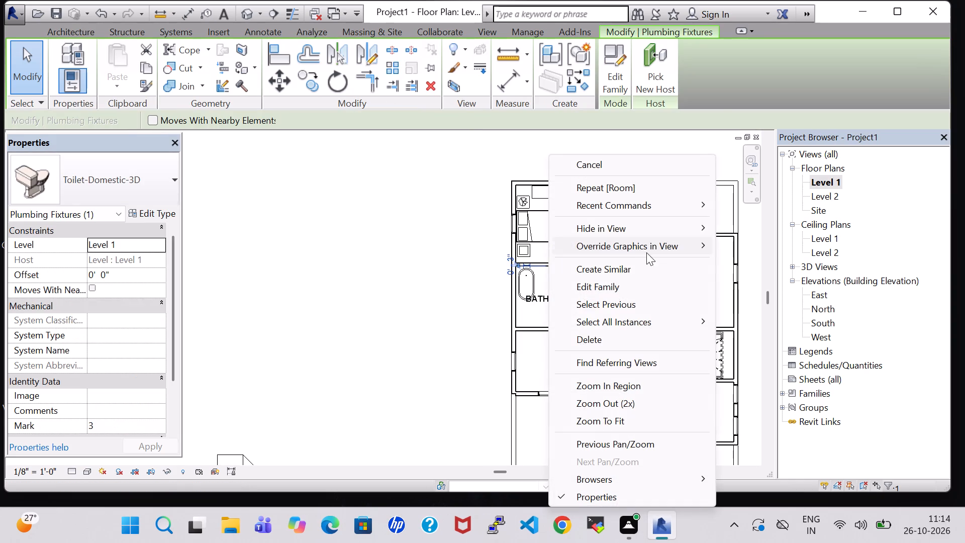
{"action": "left_click", "coordinate": [646, 267]}
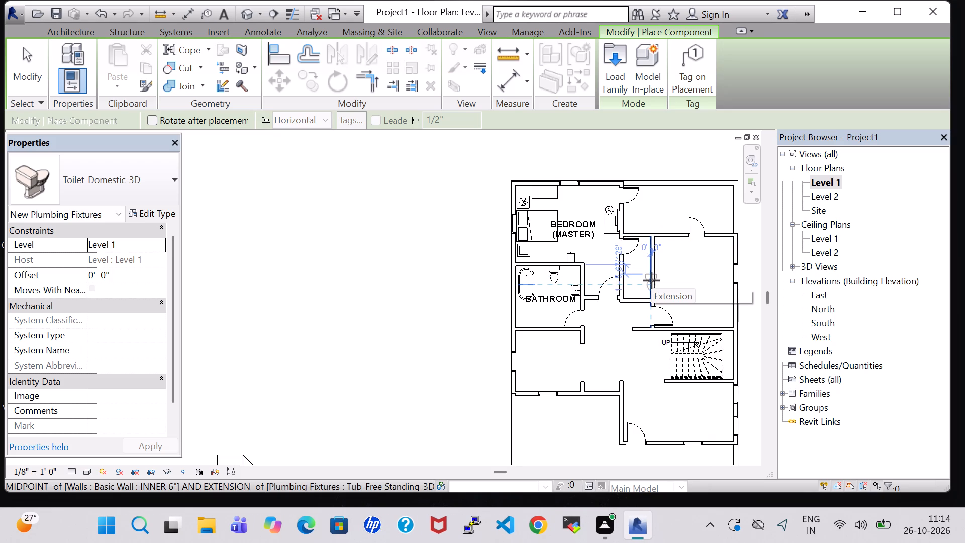
{"action": "key", "text": "space"}
{"action": "key", "text": "space"}
{"action": "key", "text": "space"}
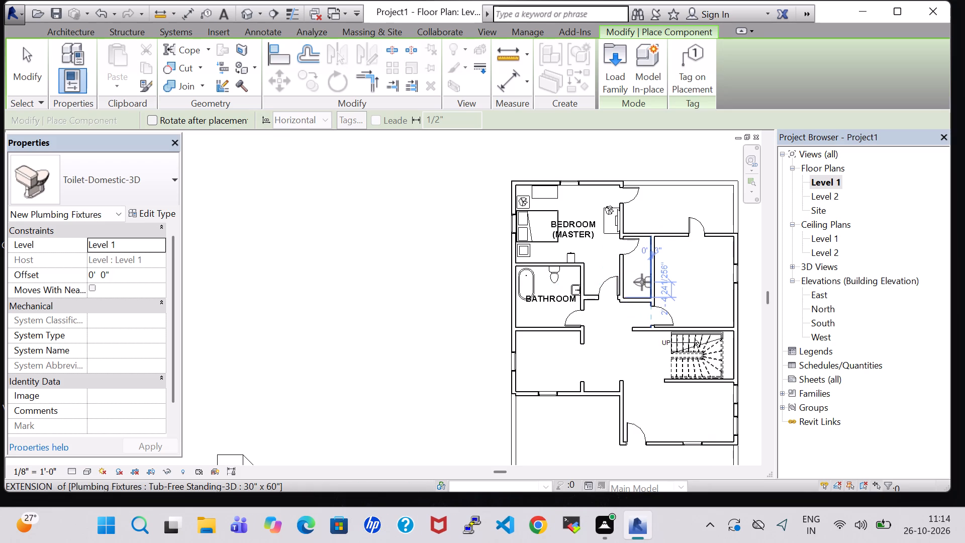
{"action": "scroll", "coordinate": [642, 282], "scroll_direction": "up", "scroll_amount": 6}
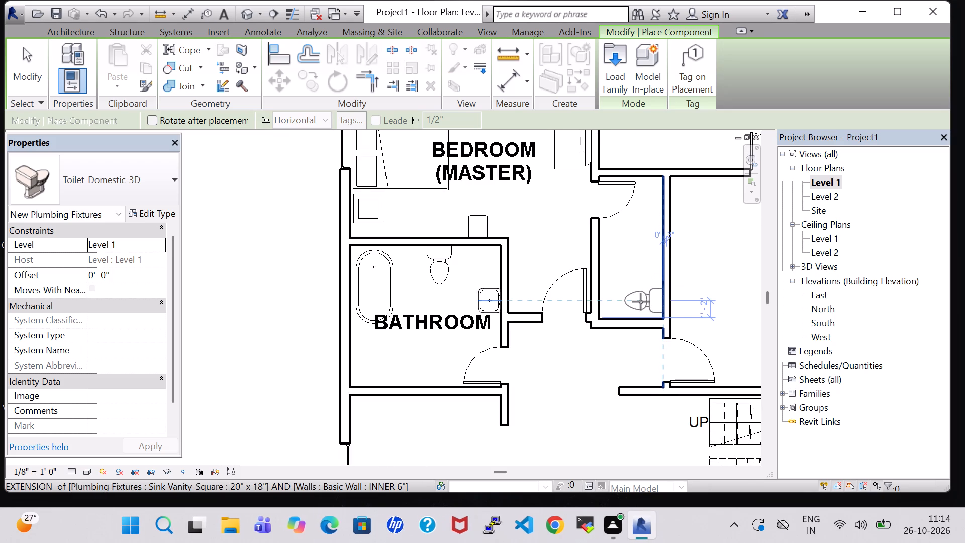
{"action": "left_click", "coordinate": [641, 302]}
{"action": "key", "text": "Escape"}
{"action": "key", "text": "Escape"}
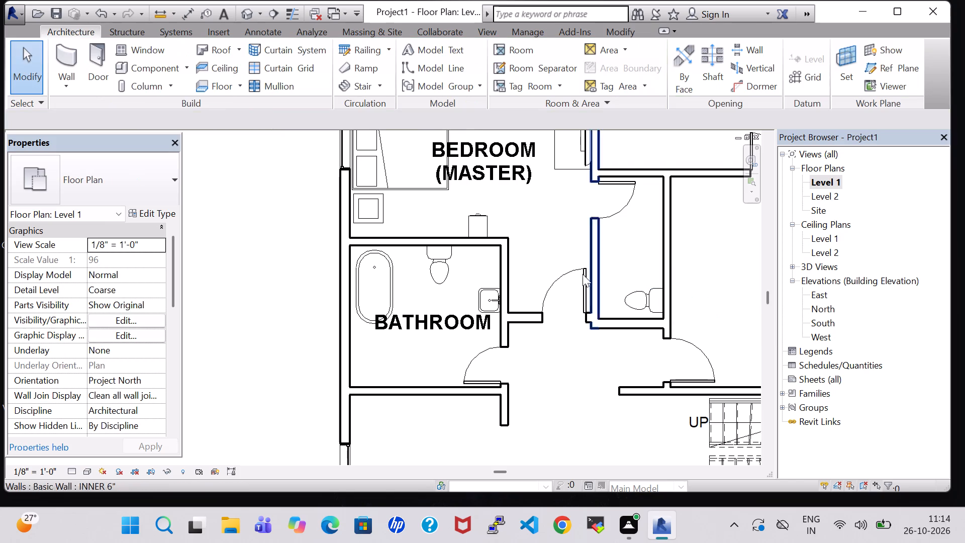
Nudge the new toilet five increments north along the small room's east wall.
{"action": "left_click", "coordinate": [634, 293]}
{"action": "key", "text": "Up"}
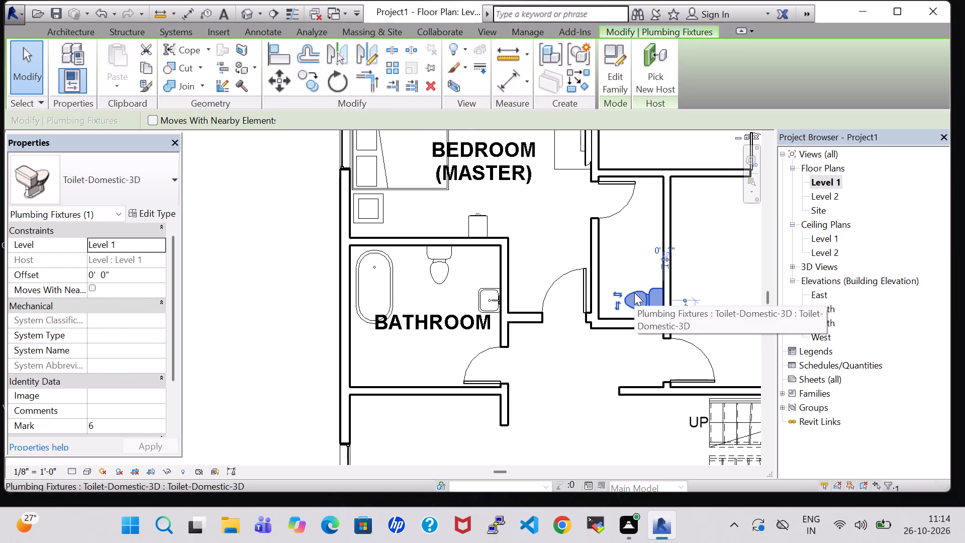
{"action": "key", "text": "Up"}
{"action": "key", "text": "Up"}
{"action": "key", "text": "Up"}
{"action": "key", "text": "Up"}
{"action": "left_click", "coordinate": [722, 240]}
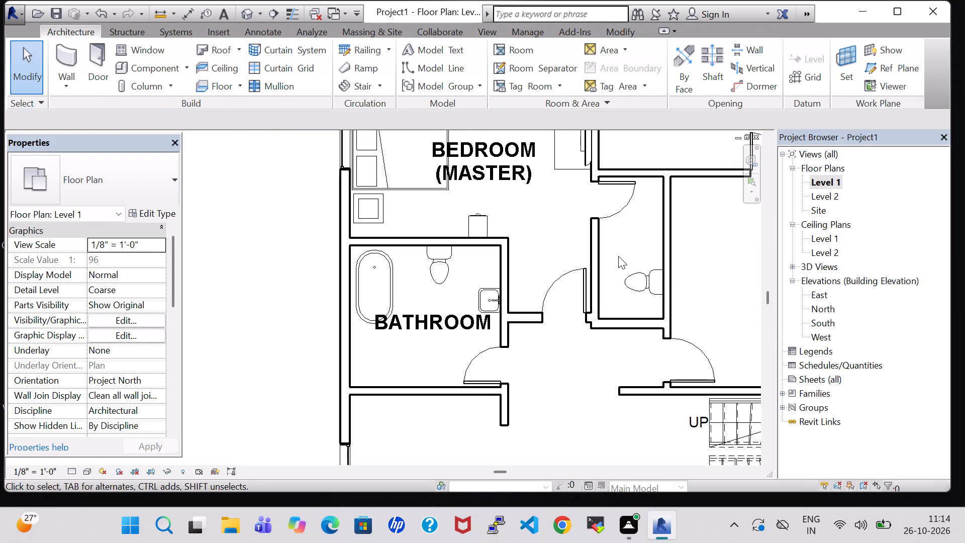
Place another 20" x 18" Sink Vanity-Square against the small room's west wall, south of its door and turned to back onto the wall.
{"action": "left_click", "coordinate": [480, 286]}
{"action": "right_click", "coordinate": [480, 286]}
{"action": "left_click", "coordinate": [544, 265]}
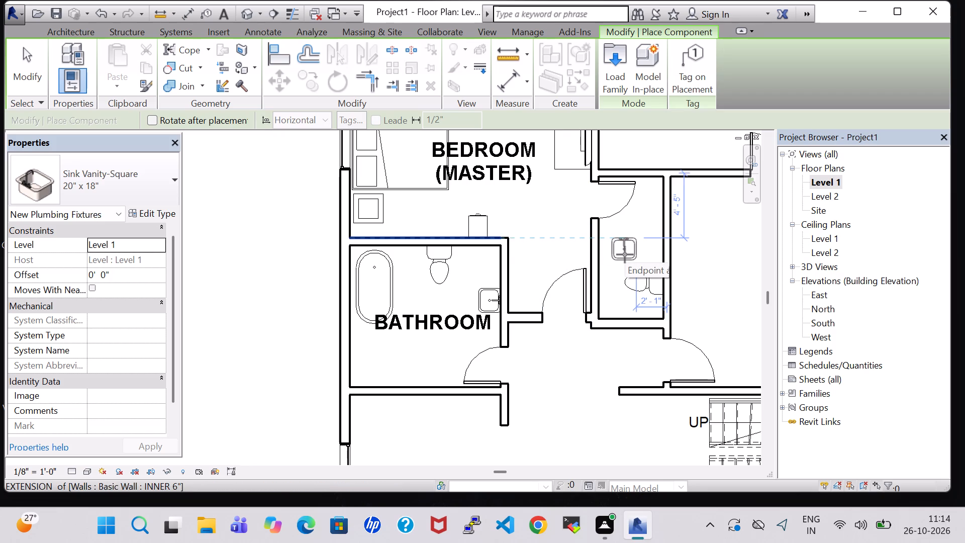
{"action": "key", "text": "space"}
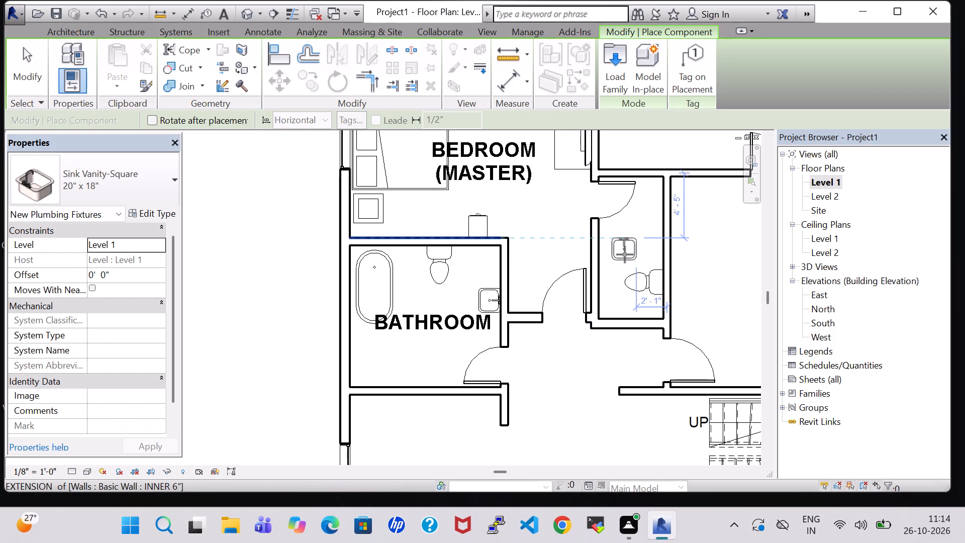
{"action": "key", "text": "space"}
{"action": "key", "text": "space"}
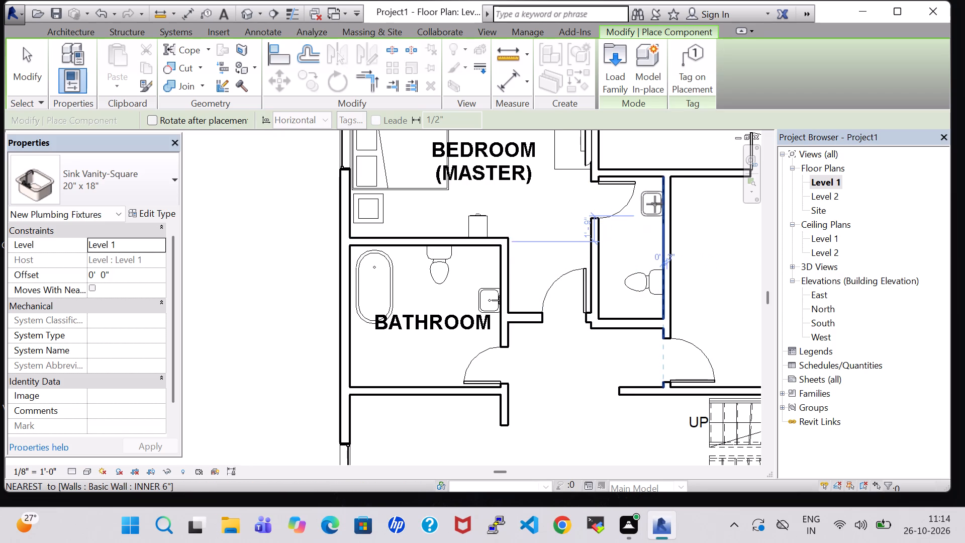
{"action": "key", "text": "space"}
{"action": "key", "text": "space"}
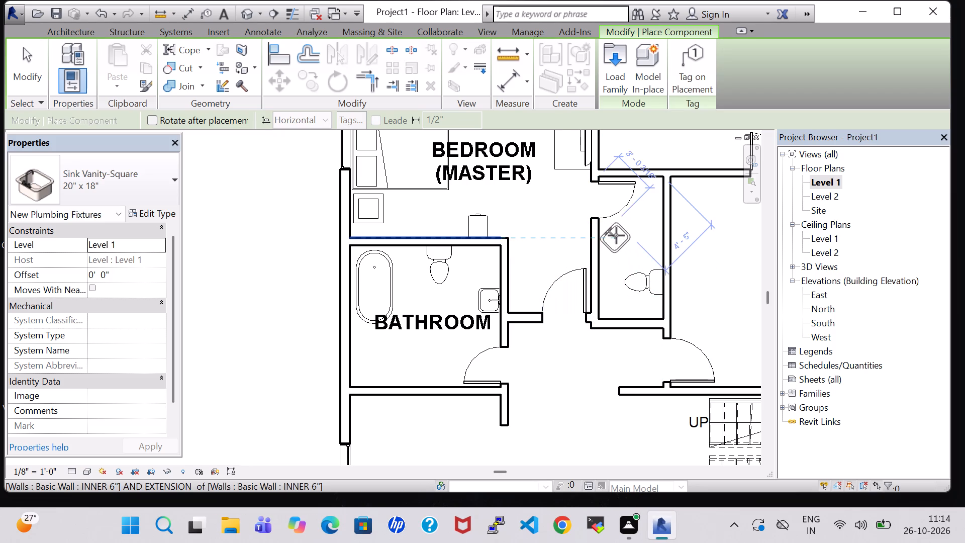
{"action": "key", "text": "space"}
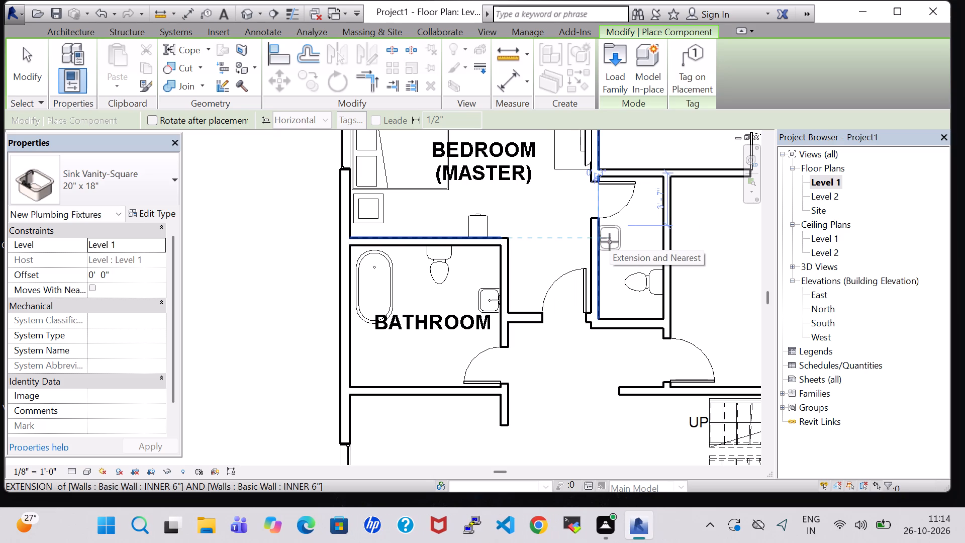
{"action": "left_click", "coordinate": [609, 245]}
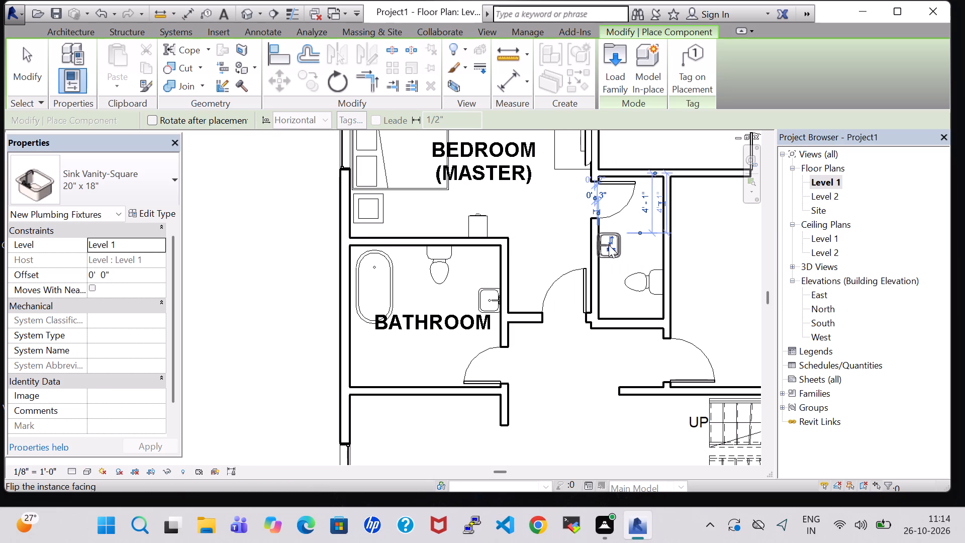
{"action": "key", "text": "Escape"}
{"action": "key", "text": "Escape"}
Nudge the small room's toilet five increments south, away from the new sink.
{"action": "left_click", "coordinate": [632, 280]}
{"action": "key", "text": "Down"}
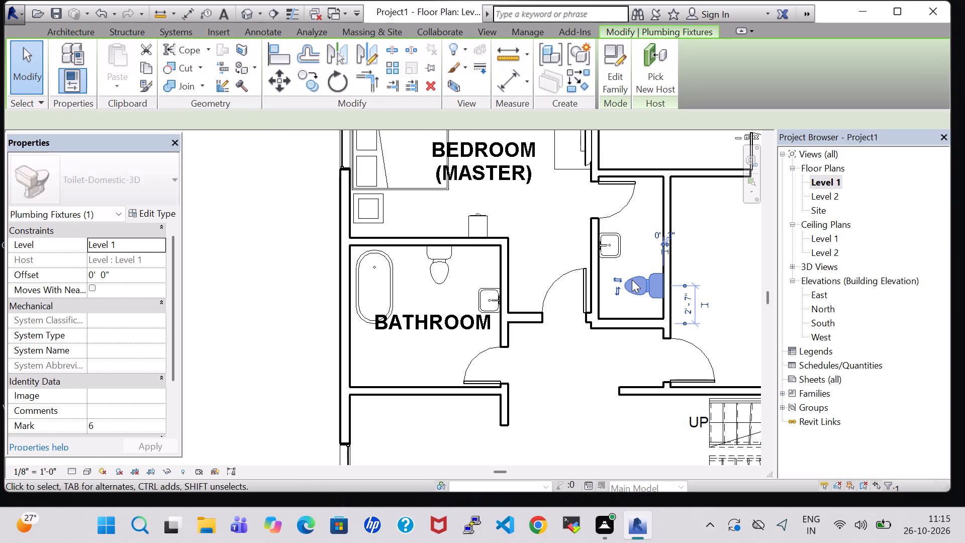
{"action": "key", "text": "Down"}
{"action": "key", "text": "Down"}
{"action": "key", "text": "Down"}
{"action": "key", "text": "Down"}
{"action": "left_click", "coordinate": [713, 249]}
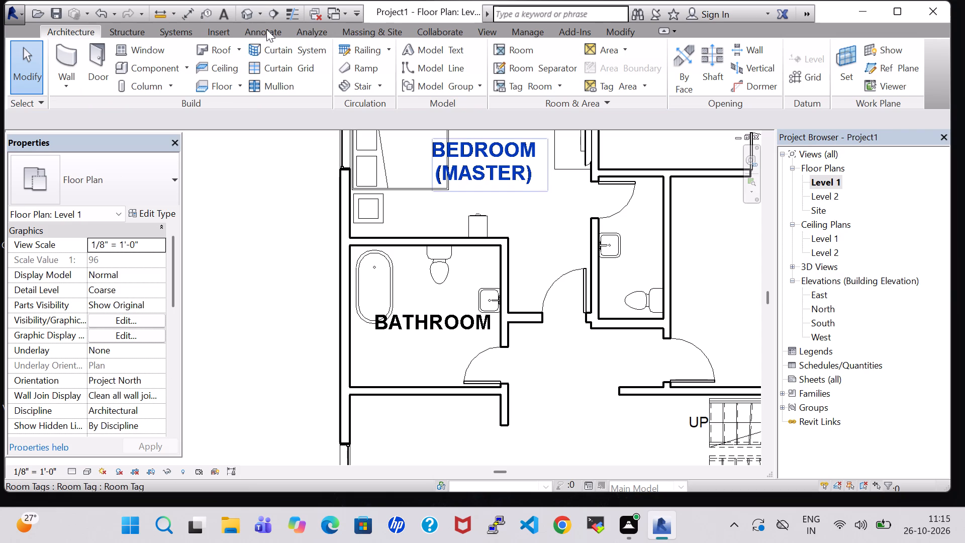
Switch to the 3D view and save the project as Project97 in the work folder on the Desktop.
{"action": "left_click", "coordinate": [242, 17]}
{"action": "left_click", "coordinate": [448, 210]}
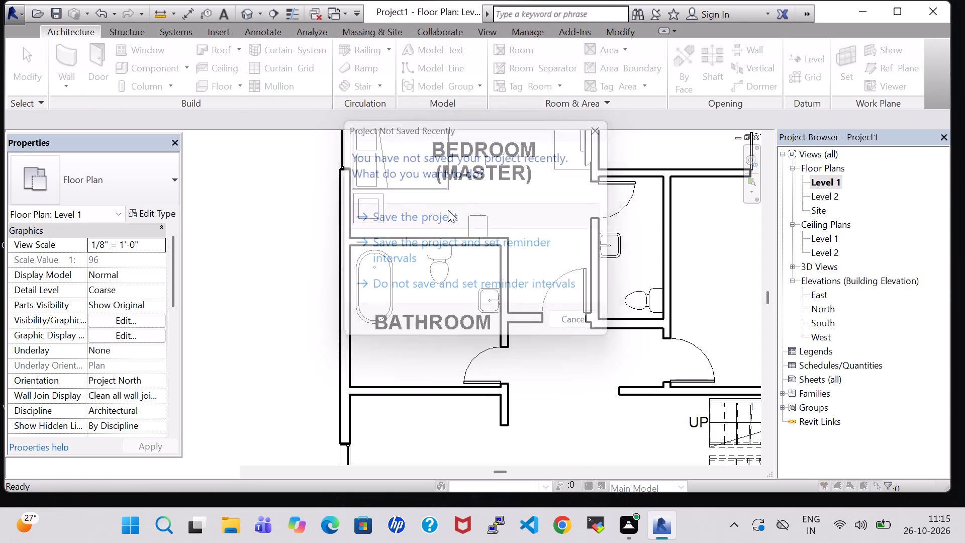
{"action": "left_click", "coordinate": [230, 346]}
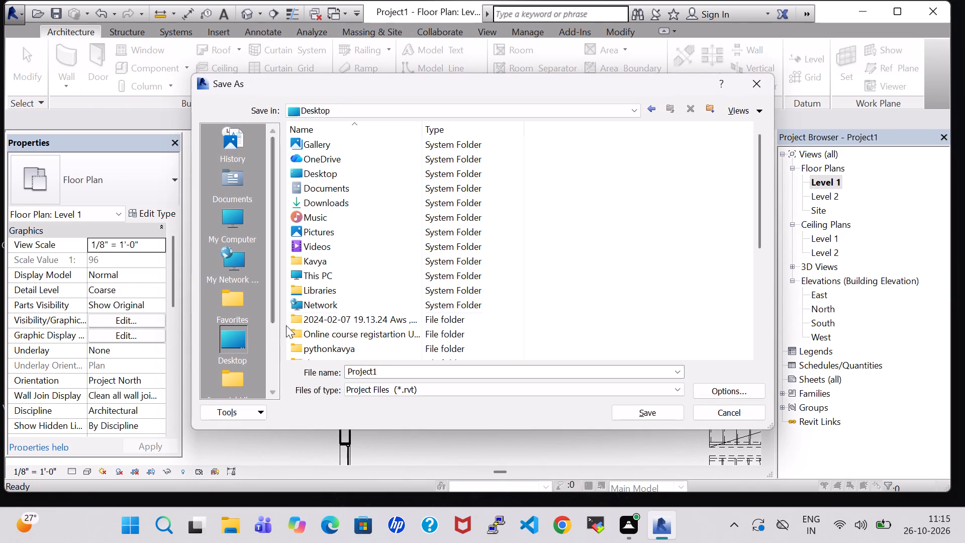
{"action": "scroll", "coordinate": [305, 325], "scroll_direction": "down", "scroll_amount": 2}
{"action": "double_click", "coordinate": [311, 335]}
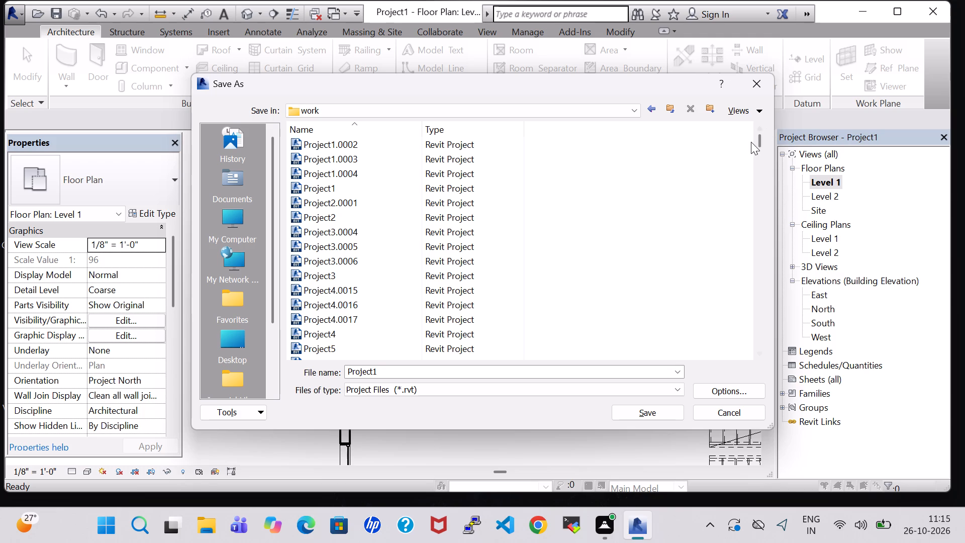
{"action": "left_click_drag", "start_coordinate": [761, 143], "coordinate": [755, 358]}
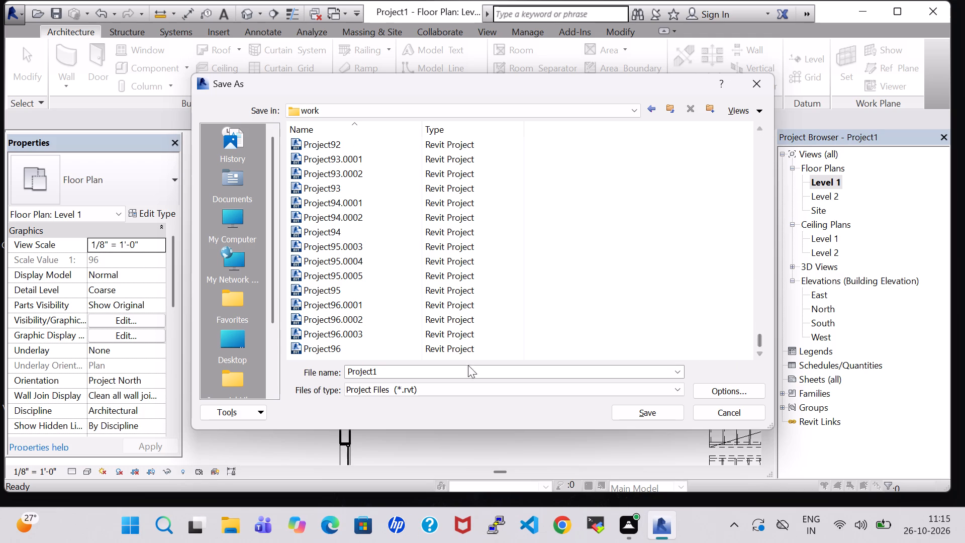
{"action": "double_click", "coordinate": [392, 374]}
{"action": "left_click", "coordinate": [392, 374]}
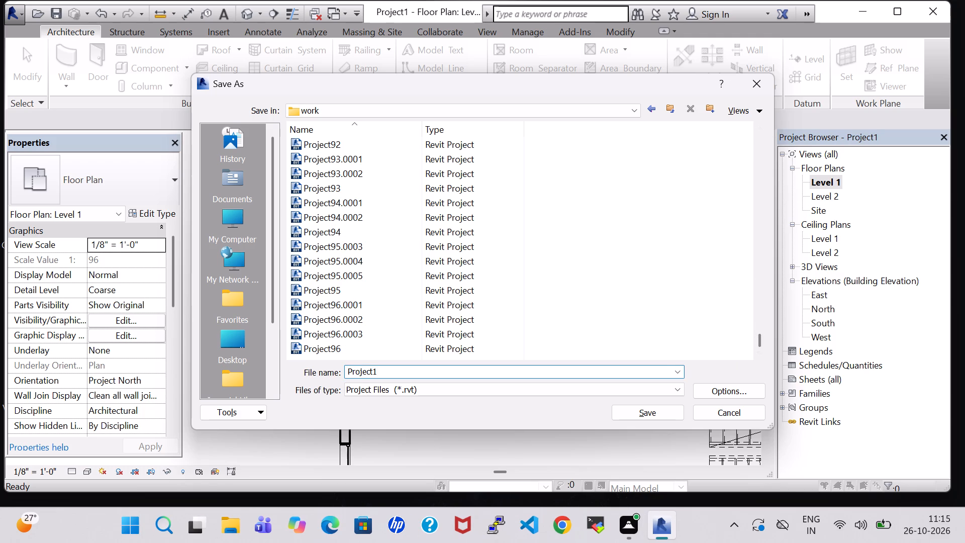
{"action": "key", "text": "BackSpace"}
{"action": "type", "text": "97"}
{"action": "left_click", "coordinate": [632, 412]}
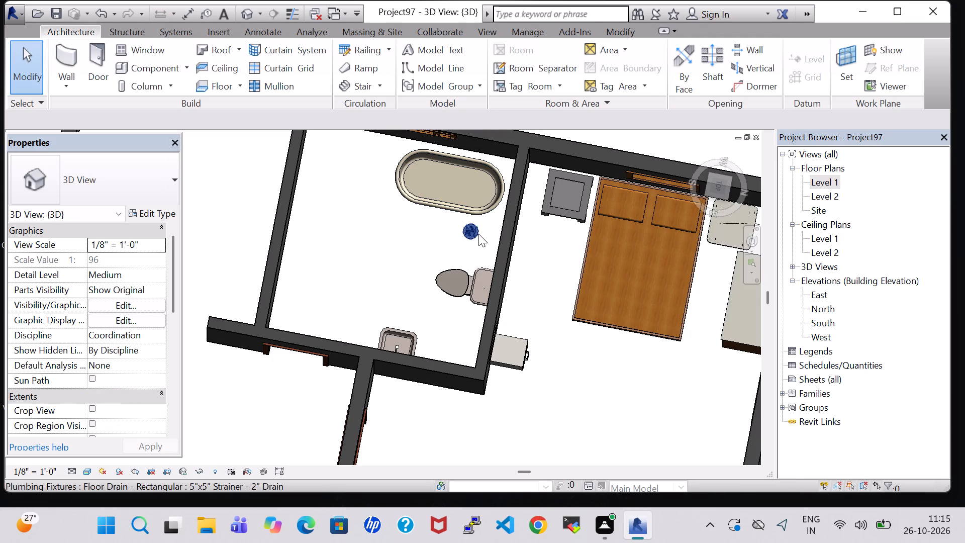
Place another 5"x5" Strainer - 2" Drain floor drain on the Level 1 work plane in the small room, between its southwest corner and the toilet.
{"action": "left_click", "coordinate": [472, 233]}
{"action": "right_click", "coordinate": [472, 233]}
{"action": "left_click", "coordinate": [535, 273]}
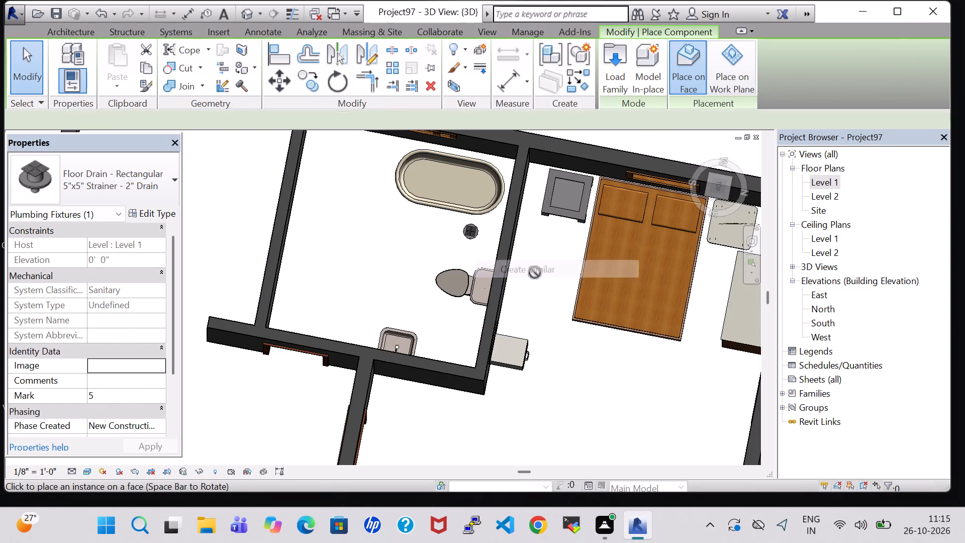
{"action": "scroll", "coordinate": [531, 280], "scroll_direction": "down", "scroll_amount": 5}
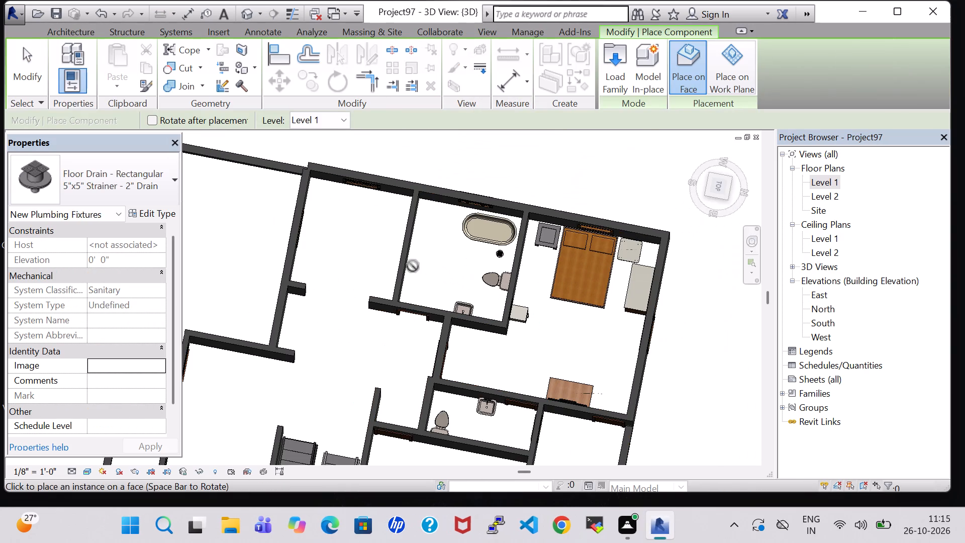
{"action": "scroll", "coordinate": [346, 260], "scroll_direction": "up", "scroll_amount": 8}
{"action": "scroll", "coordinate": [346, 260], "scroll_direction": "down", "scroll_amount": 5}
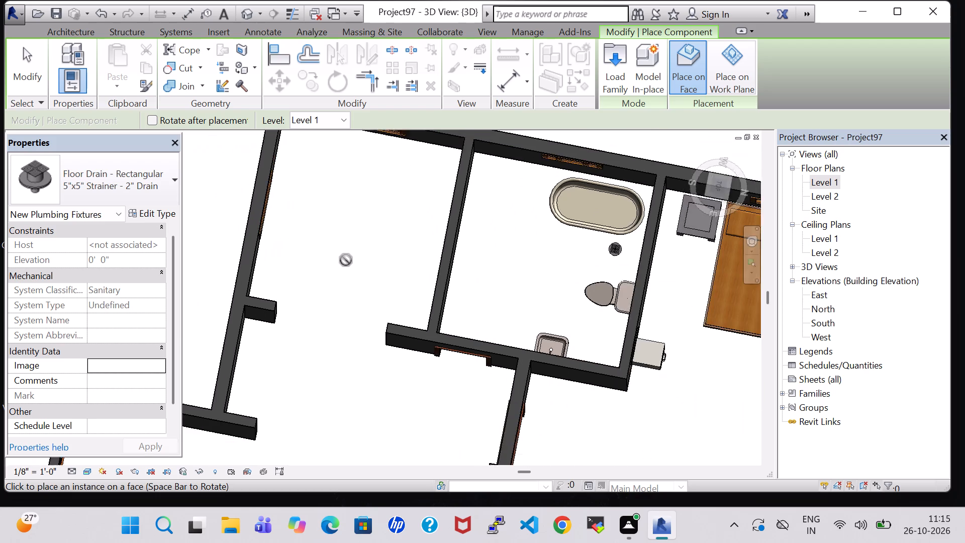
{"action": "left_click", "coordinate": [727, 78]}
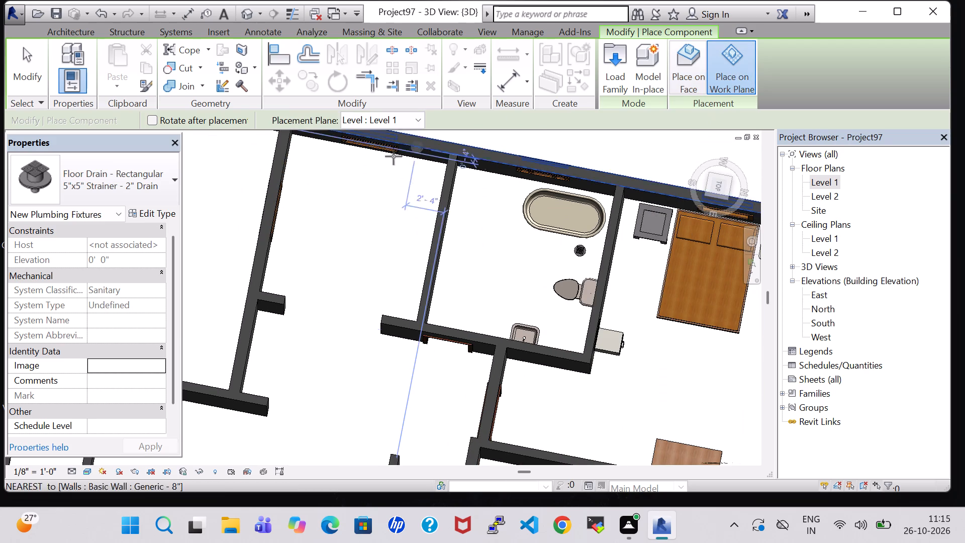
{"action": "middle_click_drag", "start_coordinate": [382, 185], "coordinate": [396, 173], "text": "shift"}
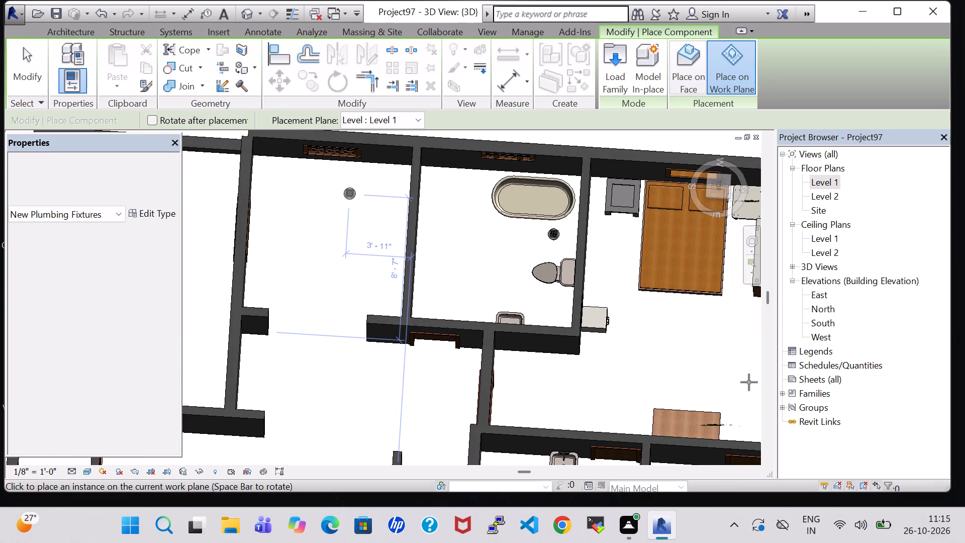
{"action": "middle_click_drag", "start_coordinate": [658, 368], "coordinate": [613, 184]}
{"action": "scroll", "coordinate": [535, 311], "scroll_direction": "up", "scroll_amount": 3}
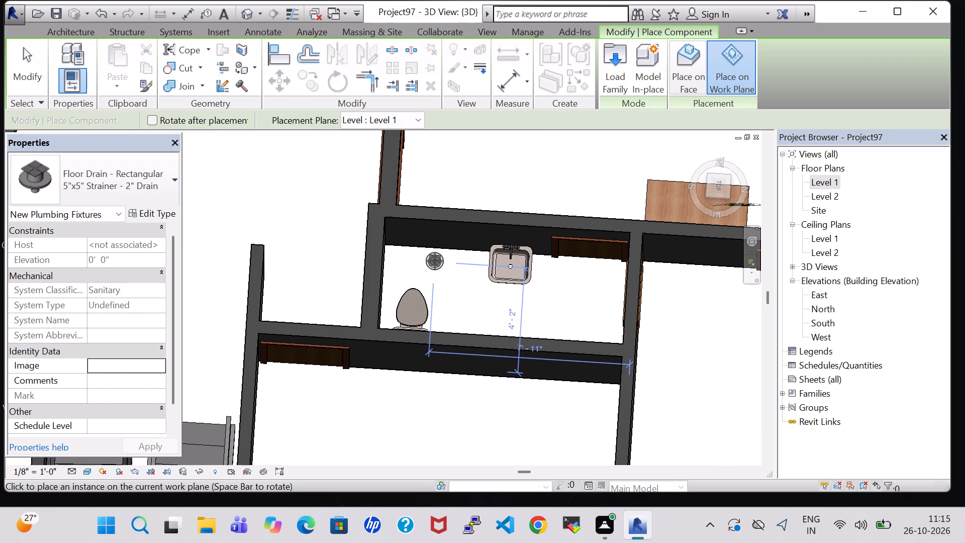
{"action": "left_click", "coordinate": [435, 261]}
{"action": "key", "text": "Escape"}
{"action": "key", "text": "Escape"}
Nudge the new floor drain two increments toward the small room's toilet.
{"action": "left_click", "coordinate": [437, 267]}
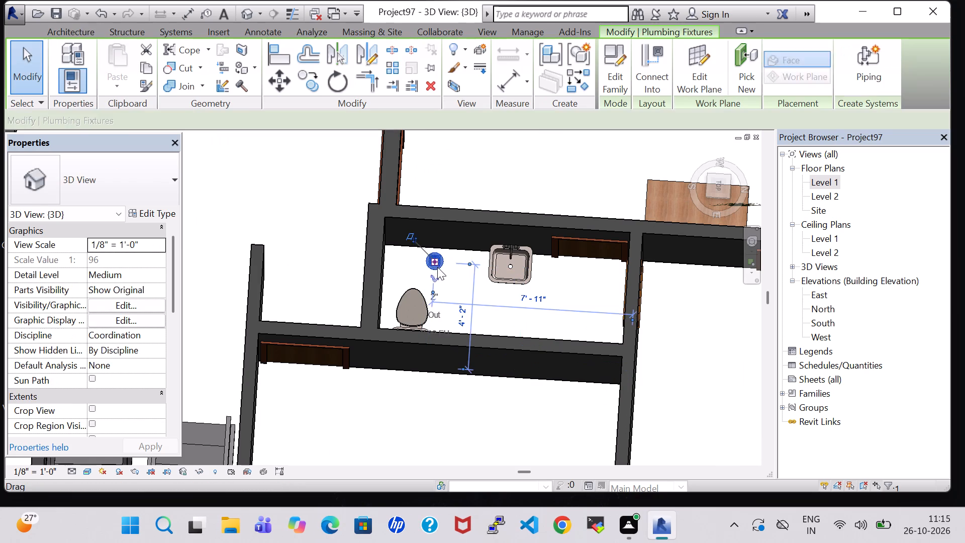
{"action": "key", "text": "Down"}
{"action": "key", "text": "Down"}
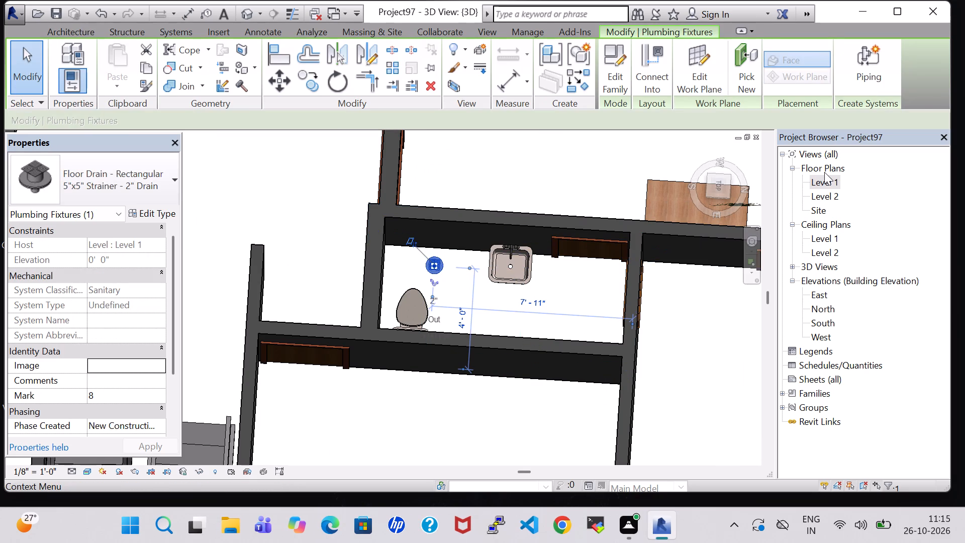
Open the Level 1 floor plan and load the Mirror-Ellipse family from the US Imperial Furniture library.
{"action": "double_click", "coordinate": [824, 182]}
{"action": "scroll", "coordinate": [508, 257], "scroll_direction": "down", "scroll_amount": 2}
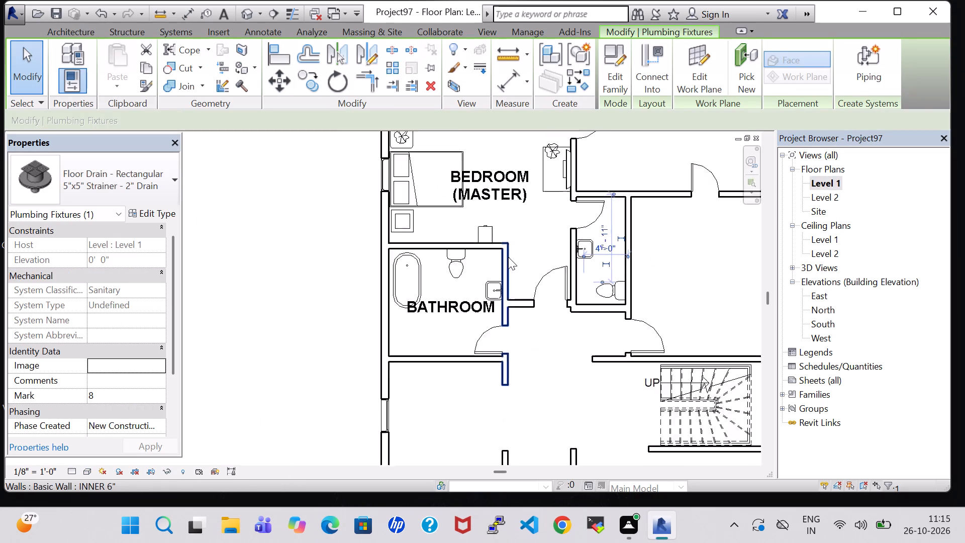
{"action": "scroll", "coordinate": [508, 257], "scroll_direction": "down", "scroll_amount": 1}
{"action": "left_click", "coordinate": [696, 266]}
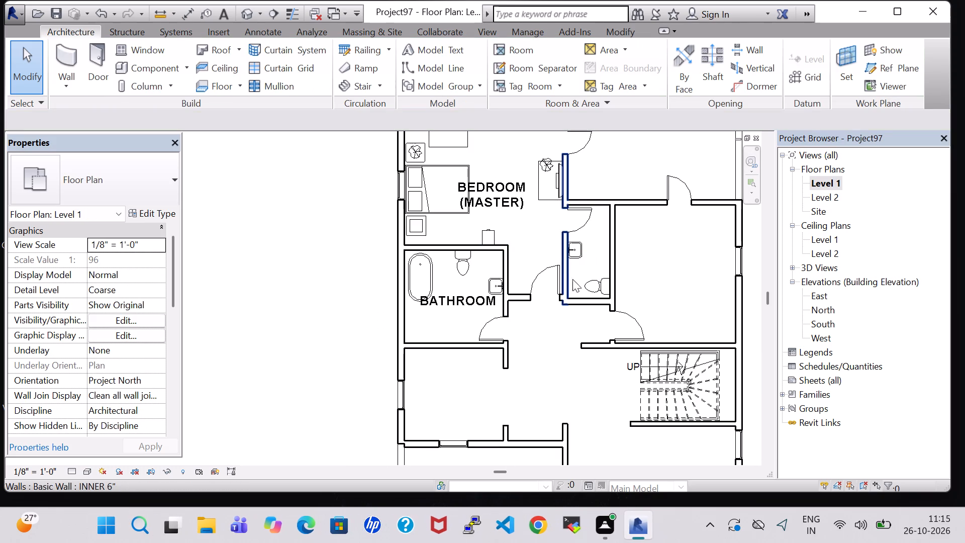
{"action": "left_click", "coordinate": [149, 66]}
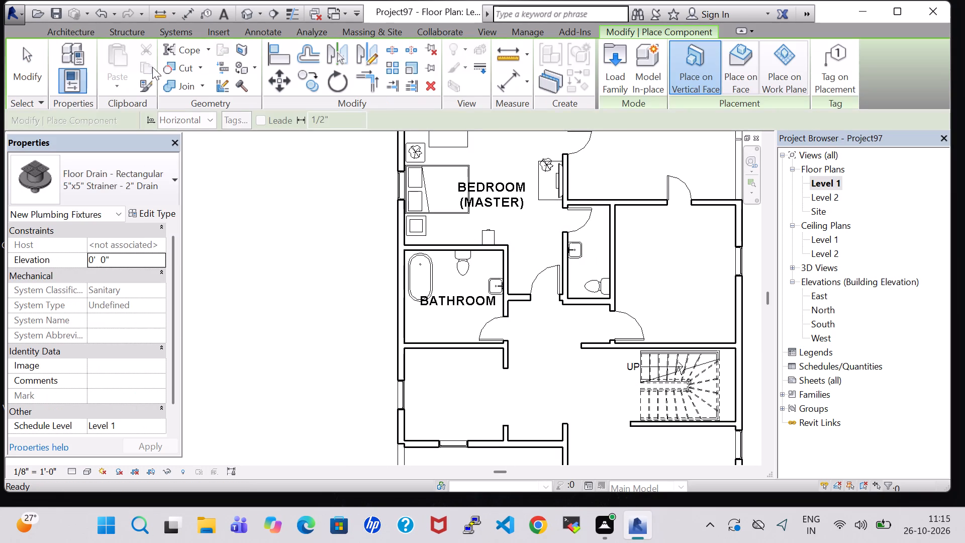
{"action": "left_click", "coordinate": [613, 80]}
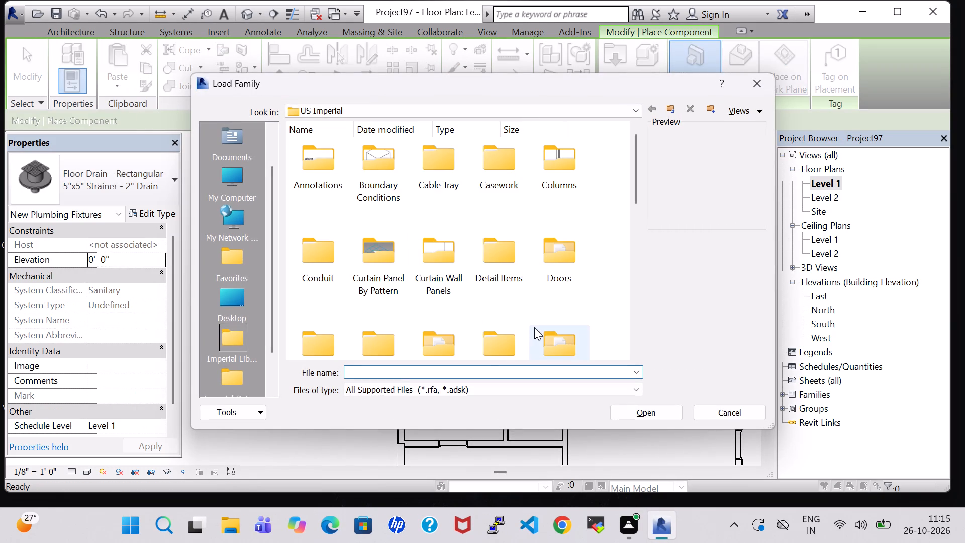
{"action": "double_click", "coordinate": [540, 330]}
{"action": "left_click", "coordinate": [541, 192]}
{"action": "left_click", "coordinate": [549, 170]}
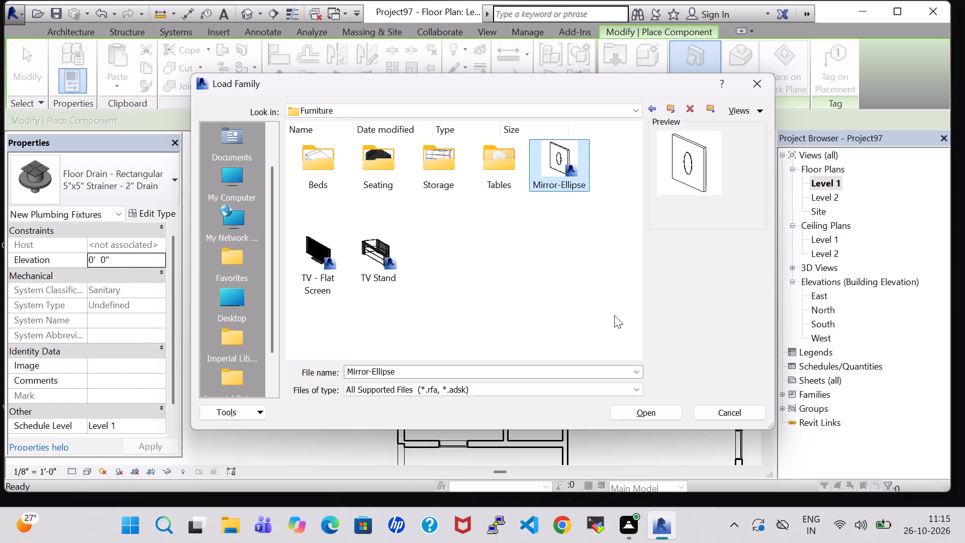
{"action": "left_click", "coordinate": [662, 416]}
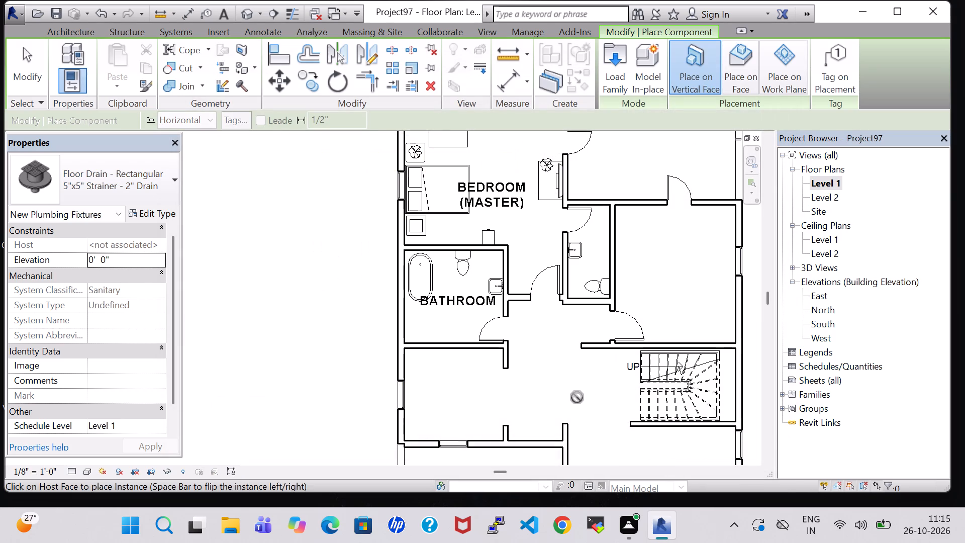
{"action": "key", "text": "Escape"}
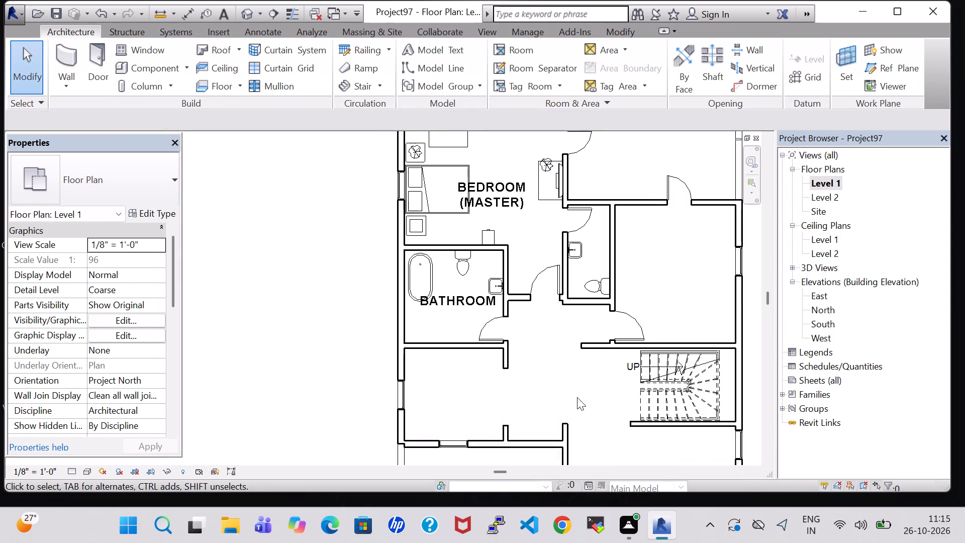
Place a tagged room in the small room beside the master bedroom and name it BATHROOM.
{"action": "left_click", "coordinate": [513, 51]}
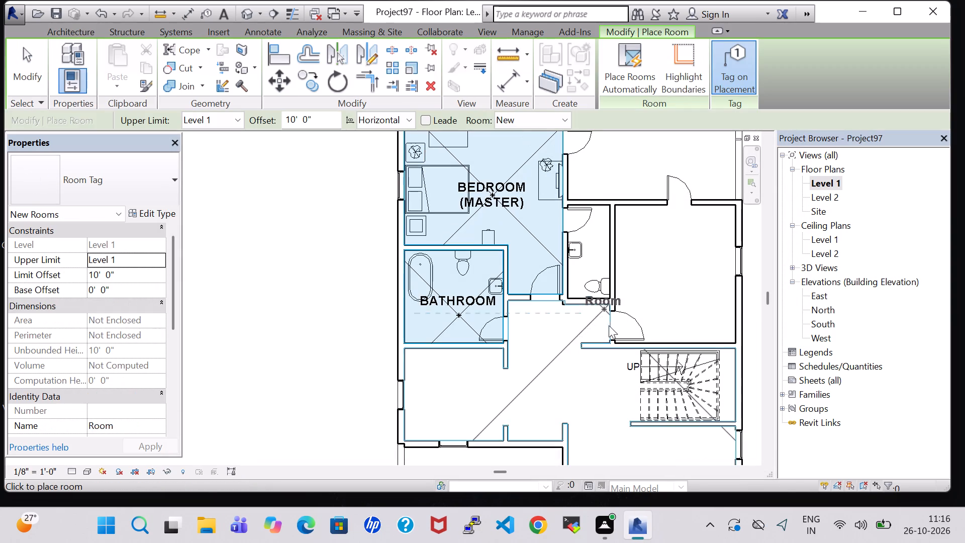
{"action": "left_click", "coordinate": [594, 272]}
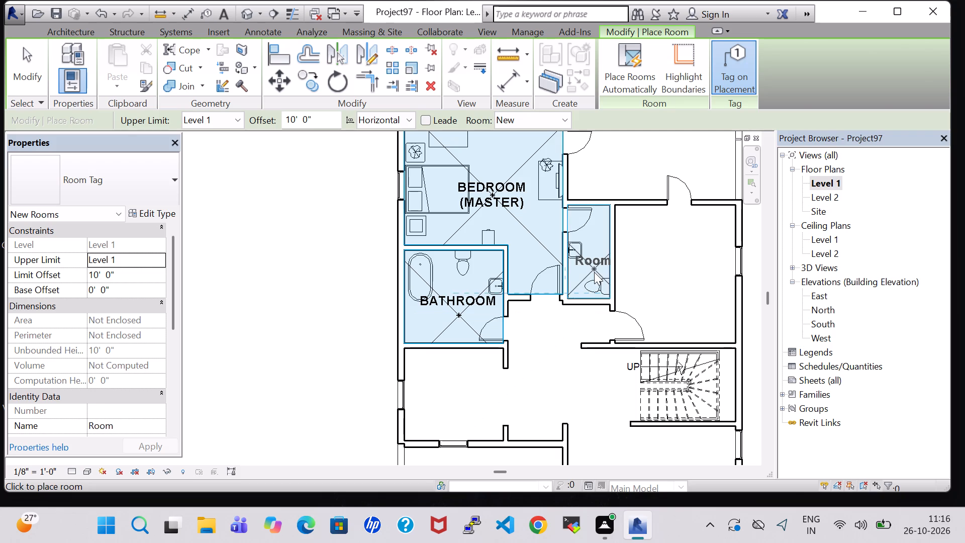
{"action": "key", "text": "Escape"}
{"action": "key", "text": "Escape"}
{"action": "double_click", "coordinate": [594, 267]}
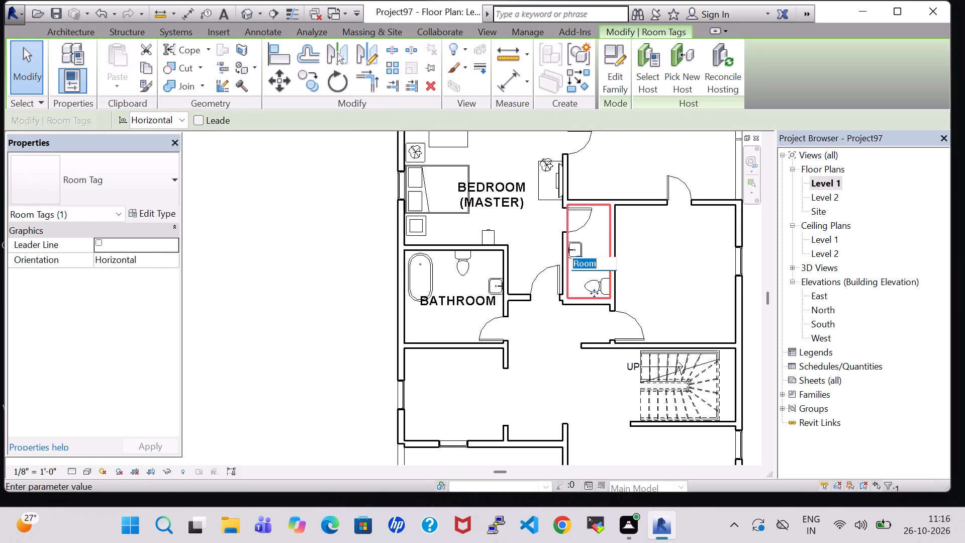
{"action": "key", "text": "BackSpace"}
{"action": "type", "text": "BATHROOM"}
{"action": "key", "text": "Return"}
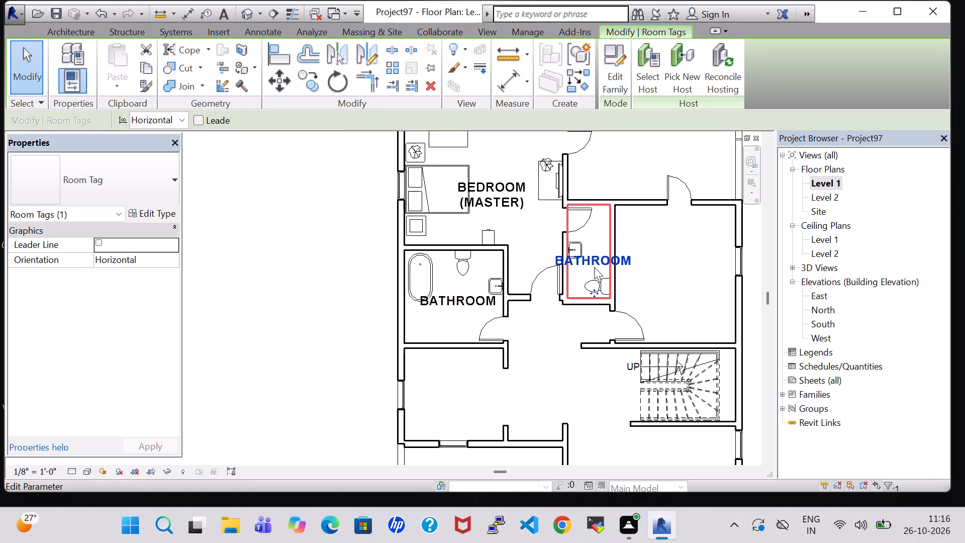
Turn on the leader of the new BATHROOM tag and set its orientation to Vertical.
{"action": "left_click", "coordinate": [195, 127]}
{"action": "left_click", "coordinate": [179, 122]}
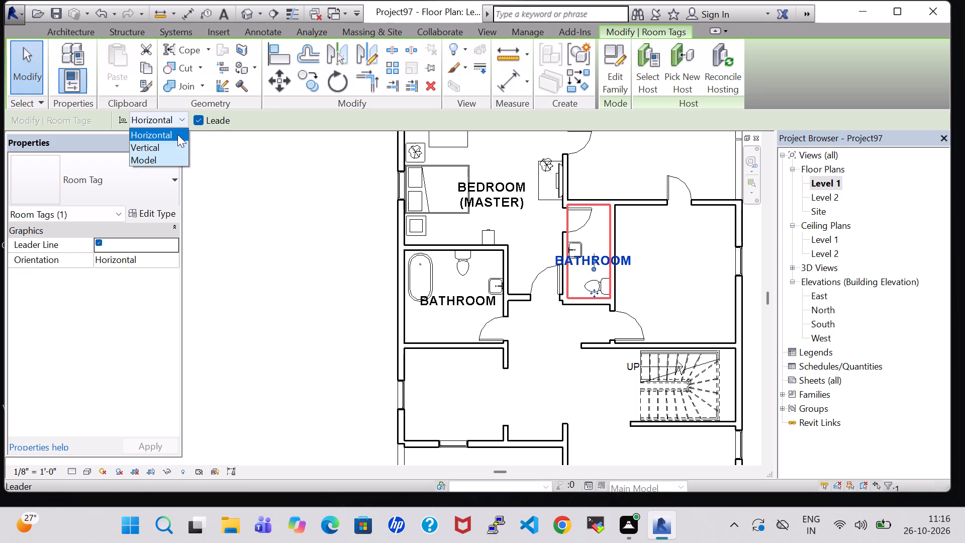
{"action": "left_click", "coordinate": [177, 141]}
Nudge the vertical BATHROOM tag several increments north and one east so it sits within the small bathroom.
{"action": "key", "text": "Up"}
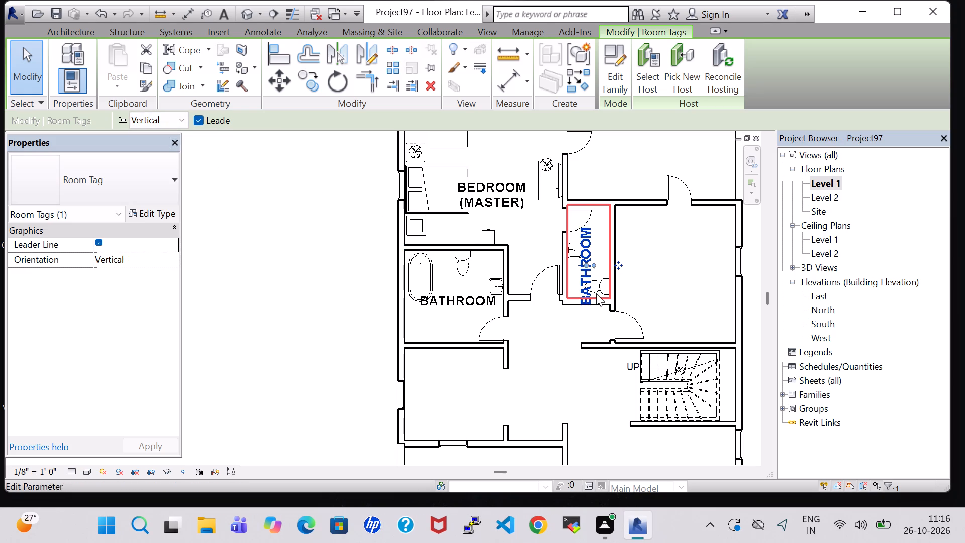
{"action": "key", "text": "Up"}
{"action": "key", "text": "Up"}
{"action": "key", "text": "Up"}
{"action": "key", "text": "Up"}
{"action": "key", "text": "Right"}
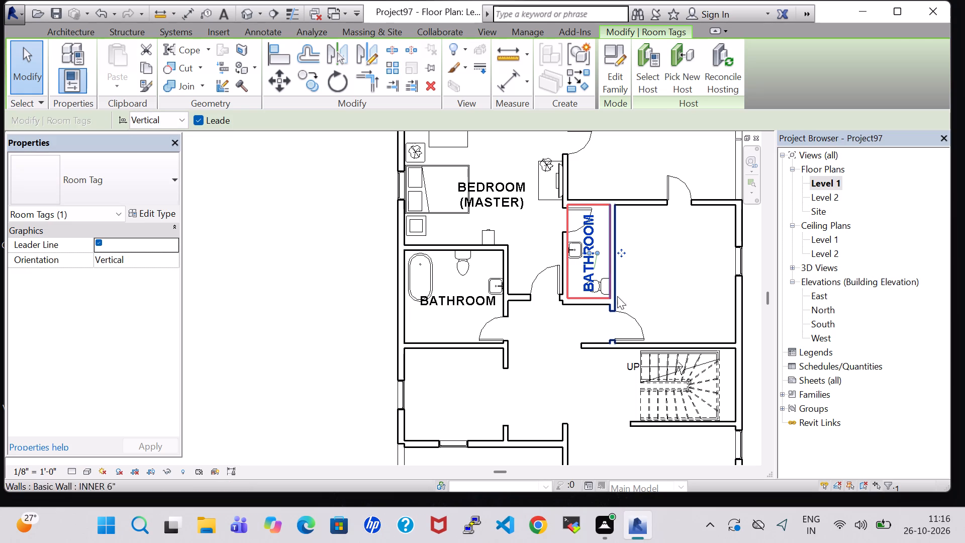
{"action": "left_click", "coordinate": [658, 274]}
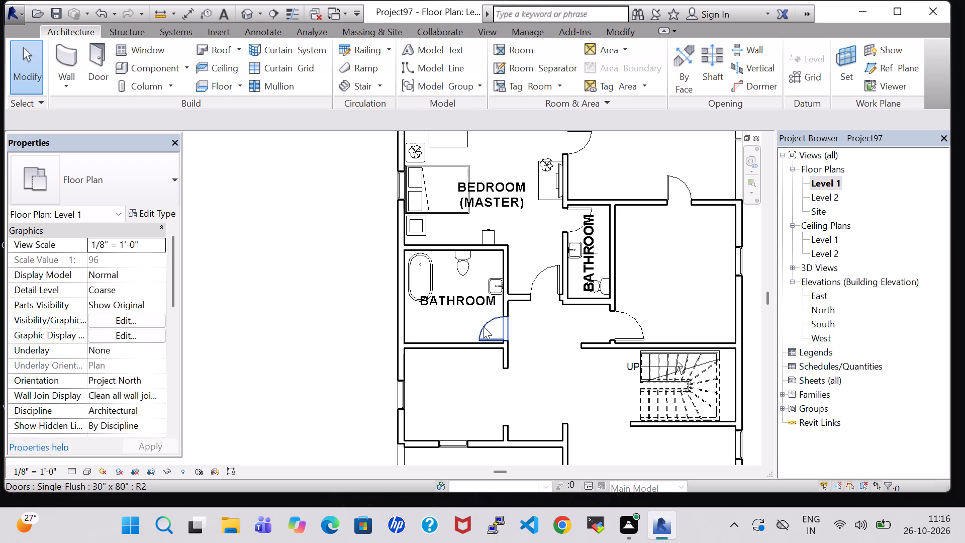
Create a railing along the centrelines of the northeast open area's north and east walls, with segments of about 17'-9" and 7'-11".
{"action": "scroll", "coordinate": [493, 326], "scroll_direction": "down", "scroll_amount": 3}
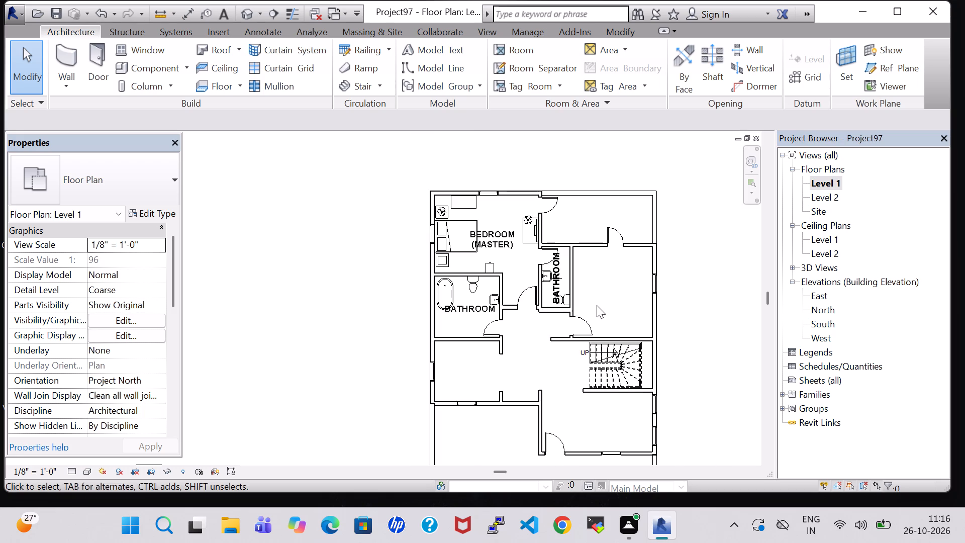
{"action": "left_click", "coordinate": [660, 219]}
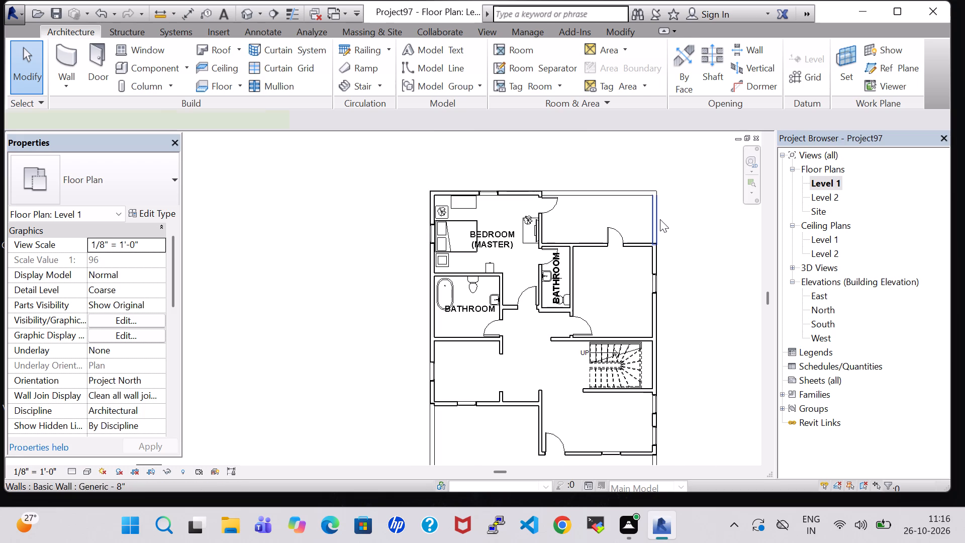
{"action": "left_click", "coordinate": [690, 292]}
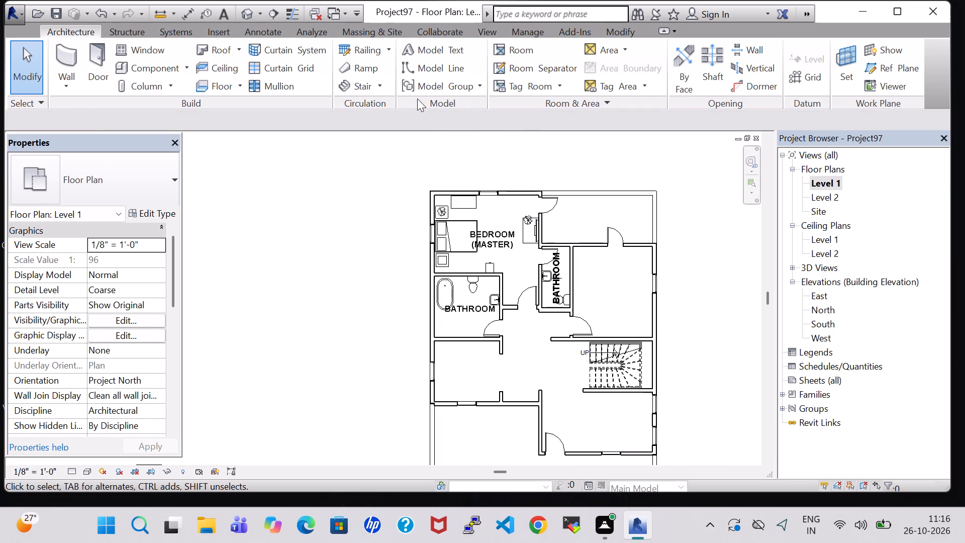
{"action": "left_click", "coordinate": [371, 47]}
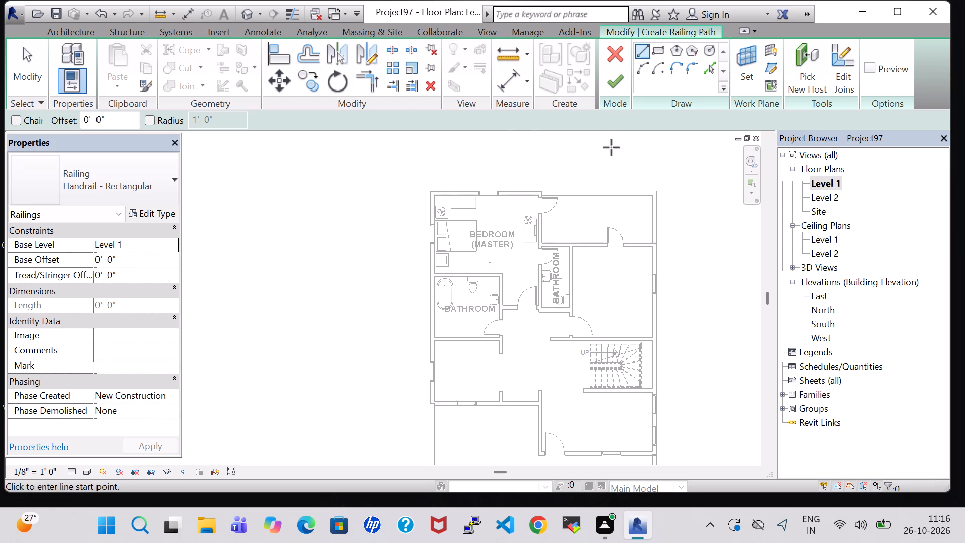
{"action": "scroll", "coordinate": [578, 172], "scroll_direction": "up", "scroll_amount": 7}
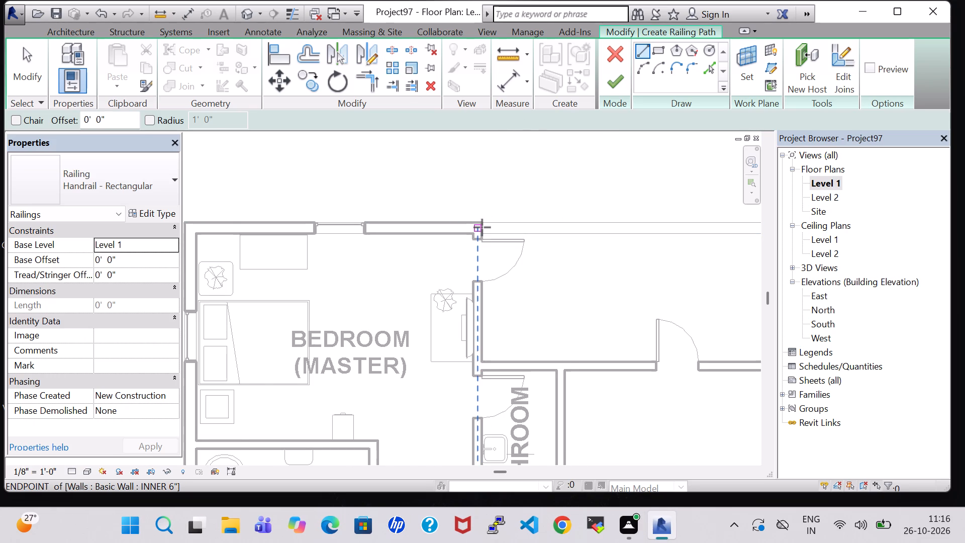
{"action": "scroll", "coordinate": [482, 227], "scroll_direction": "up", "scroll_amount": 7}
{"action": "left_click", "coordinate": [483, 227]}
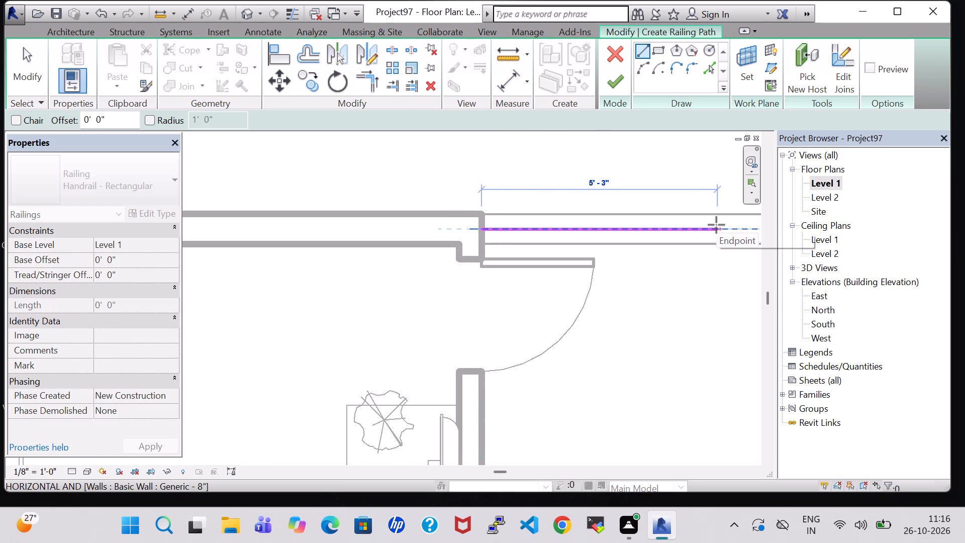
{"action": "middle_click", "coordinate": [539, 226]}
{"action": "middle_click_drag", "start_coordinate": [641, 225], "coordinate": [94, 254]}
{"action": "scroll", "coordinate": [98, 254], "scroll_direction": "up", "scroll_amount": 1}
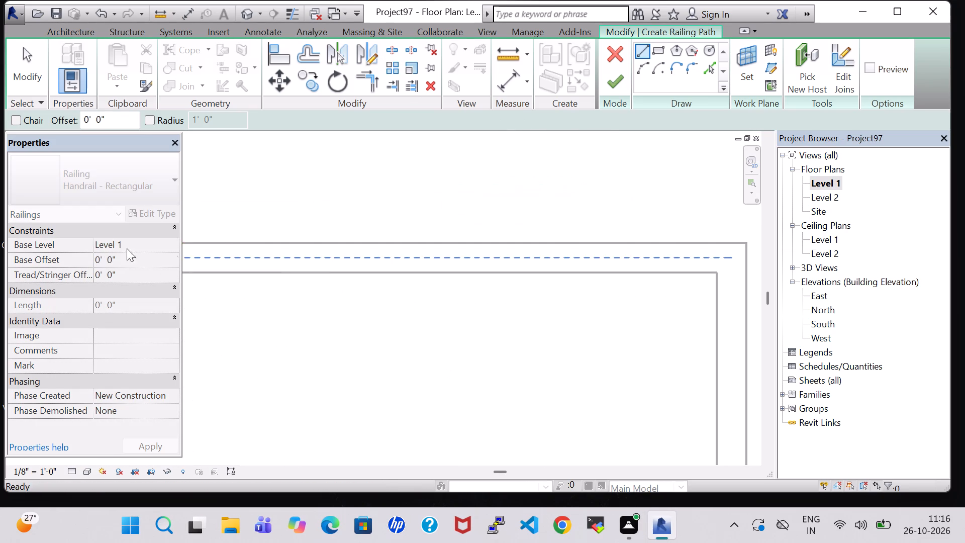
{"action": "left_click", "coordinate": [729, 257]}
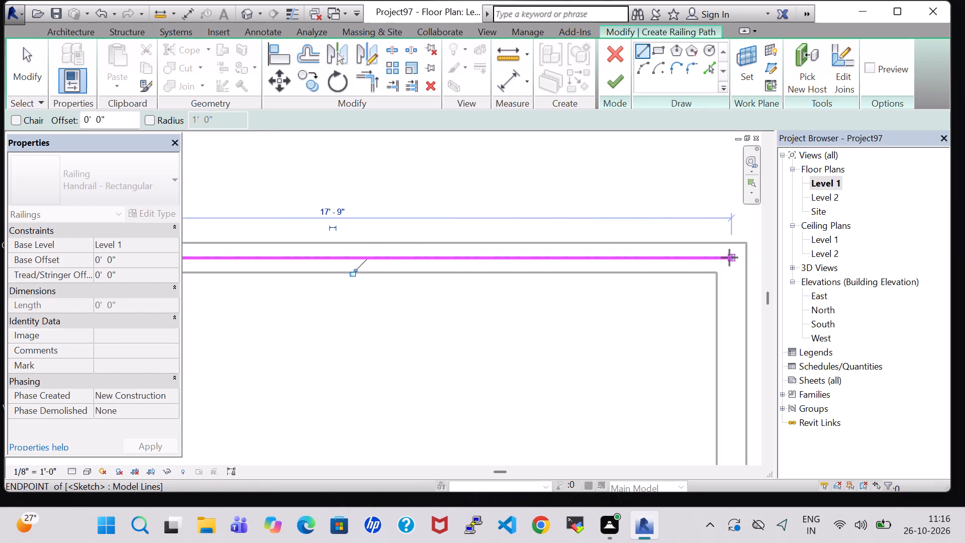
{"action": "left_click", "coordinate": [729, 259]}
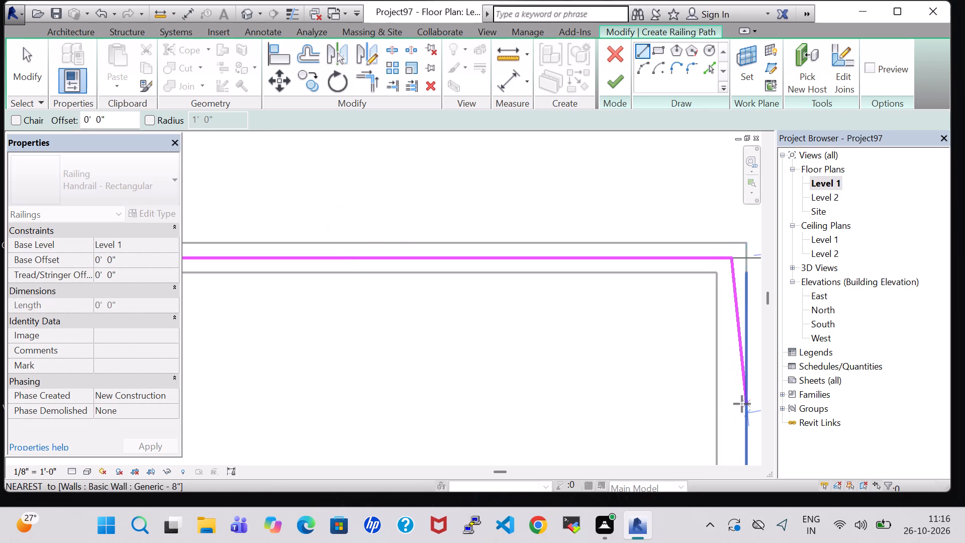
{"action": "middle_click_drag", "start_coordinate": [735, 404], "coordinate": [715, 206]}
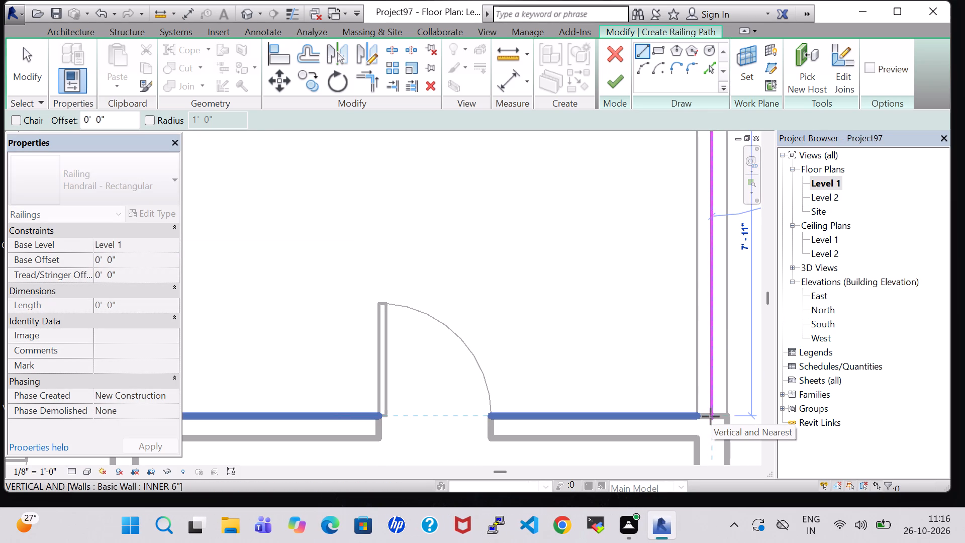
{"action": "left_click", "coordinate": [711, 416]}
{"action": "double_click", "coordinate": [608, 77]}
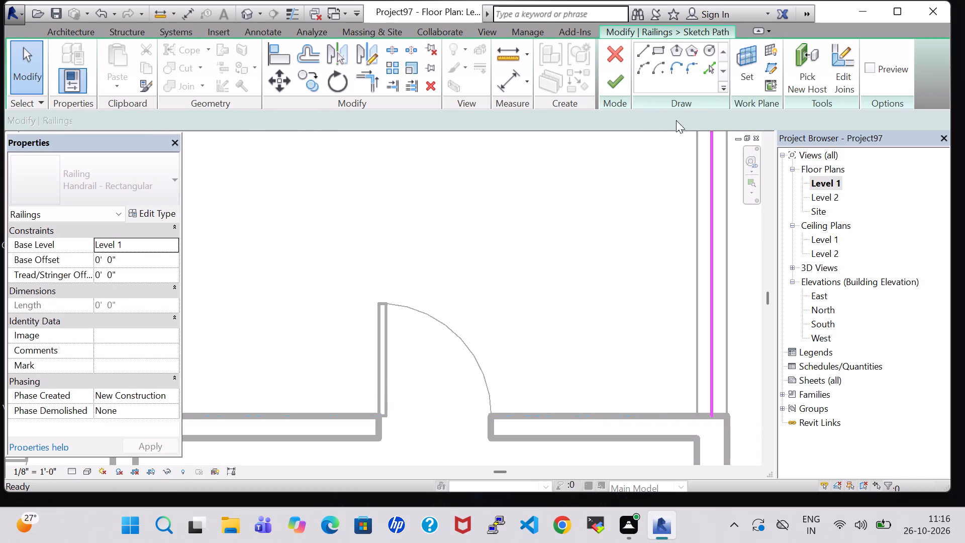
Change the new railing's type to Glass Panel - Bottom Fill.
{"action": "left_click", "coordinate": [104, 174]}
{"action": "scroll", "coordinate": [114, 234], "scroll_direction": "up", "scroll_amount": 1}
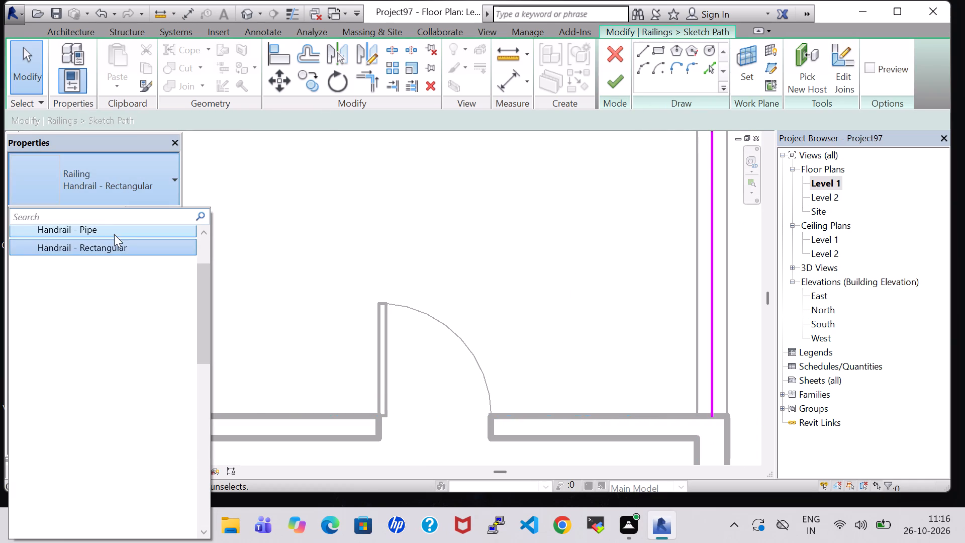
{"action": "scroll", "coordinate": [114, 234], "scroll_direction": "up", "scroll_amount": 2}
{"action": "left_click", "coordinate": [118, 250]}
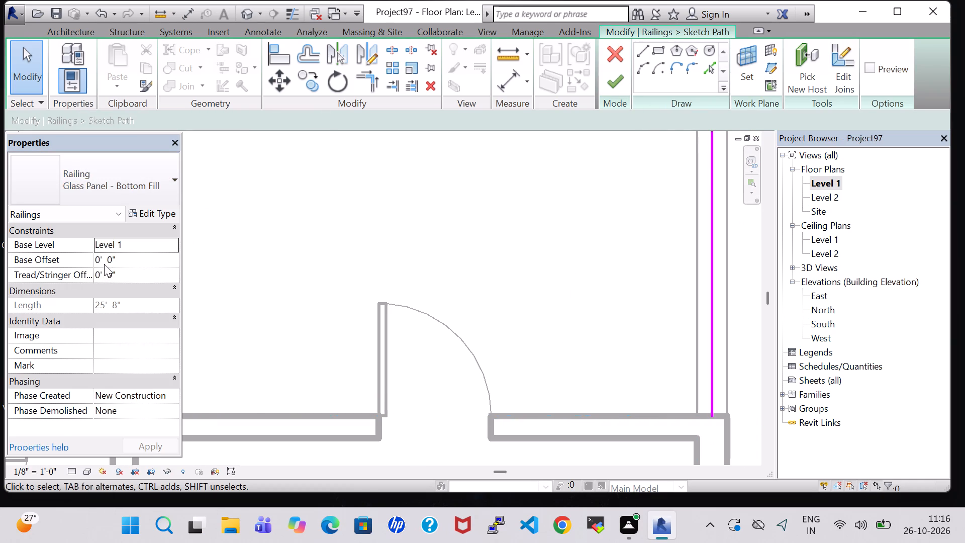
Set the glass railing's base offset to 2' 0" and finish its path sketch.
{"action": "left_click", "coordinate": [103, 262]}
{"action": "left_click", "coordinate": [98, 259]}
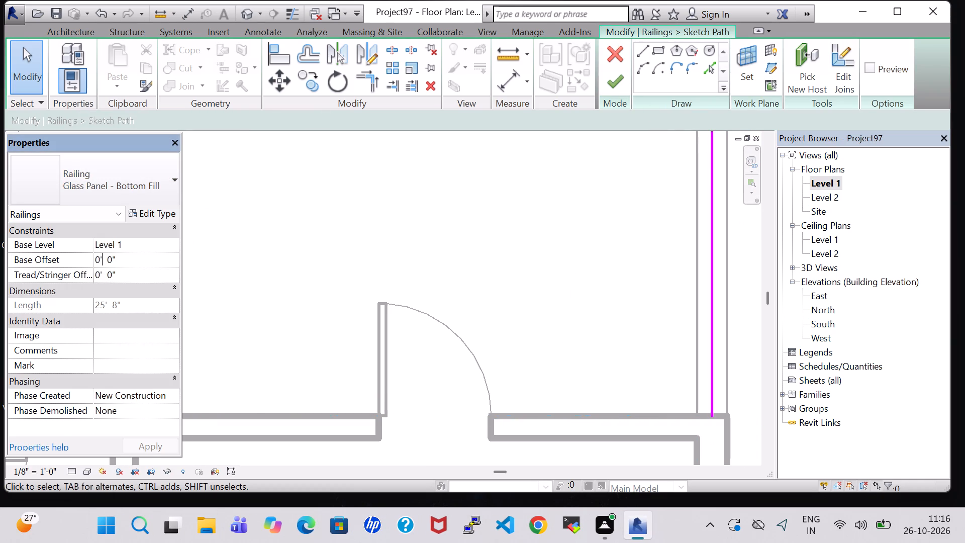
{"action": "key", "text": "BackSpace"}
{"action": "key", "text": "2"}
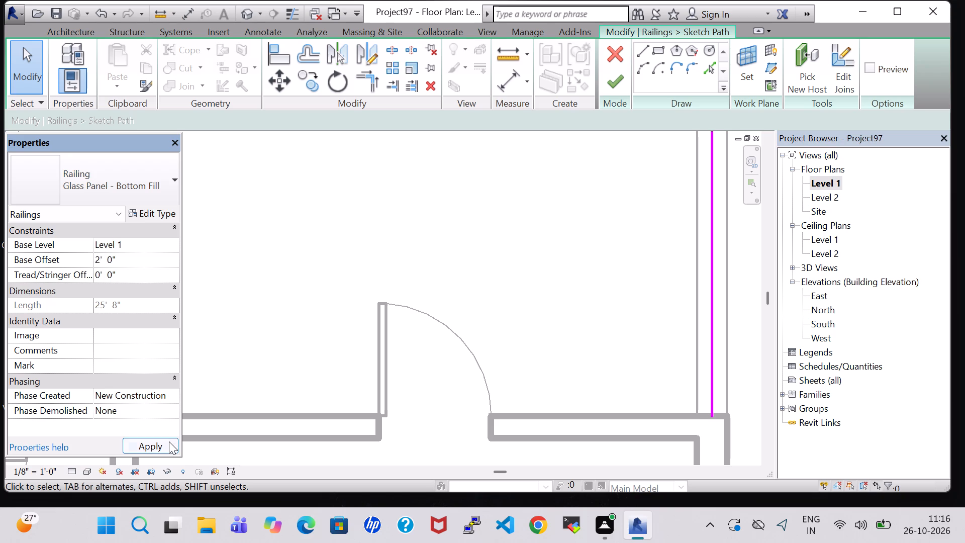
{"action": "left_click", "coordinate": [169, 441]}
{"action": "left_click", "coordinate": [521, 236]}
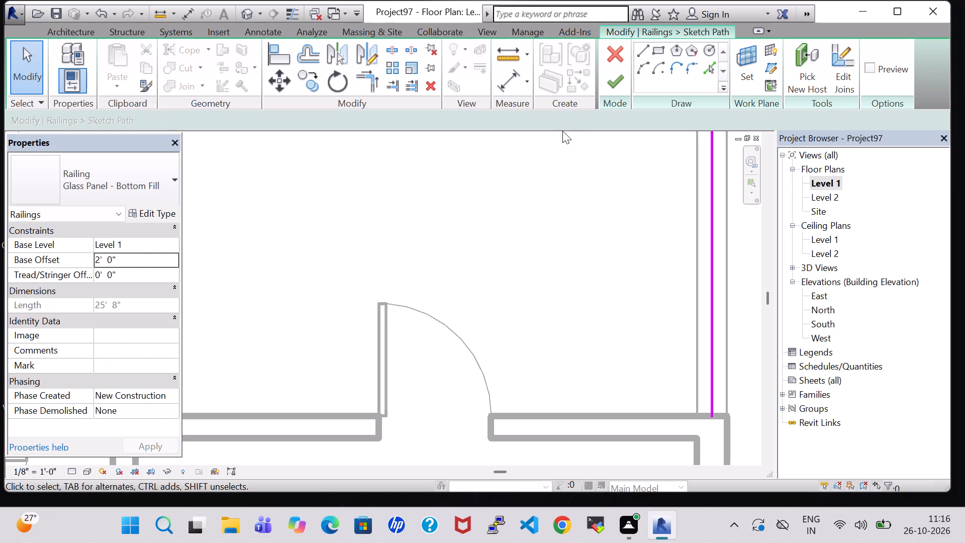
{"action": "left_click", "coordinate": [625, 89]}
{"action": "left_click", "coordinate": [608, 246]}
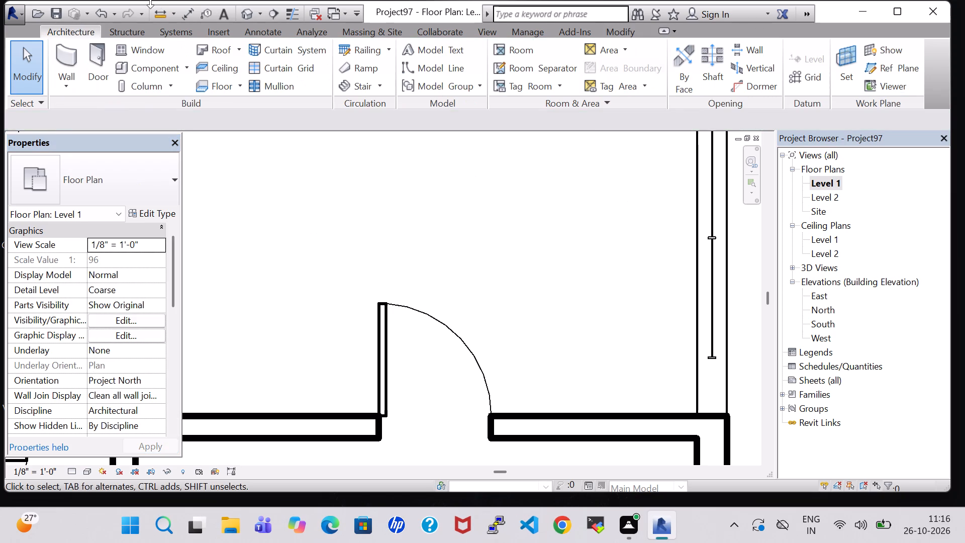
Examine the glass railing on the low walls around the northeast open area in the 3D view.
{"action": "left_click", "coordinate": [248, 14]}
{"action": "scroll", "coordinate": [503, 206], "scroll_direction": "down", "scroll_amount": 2}
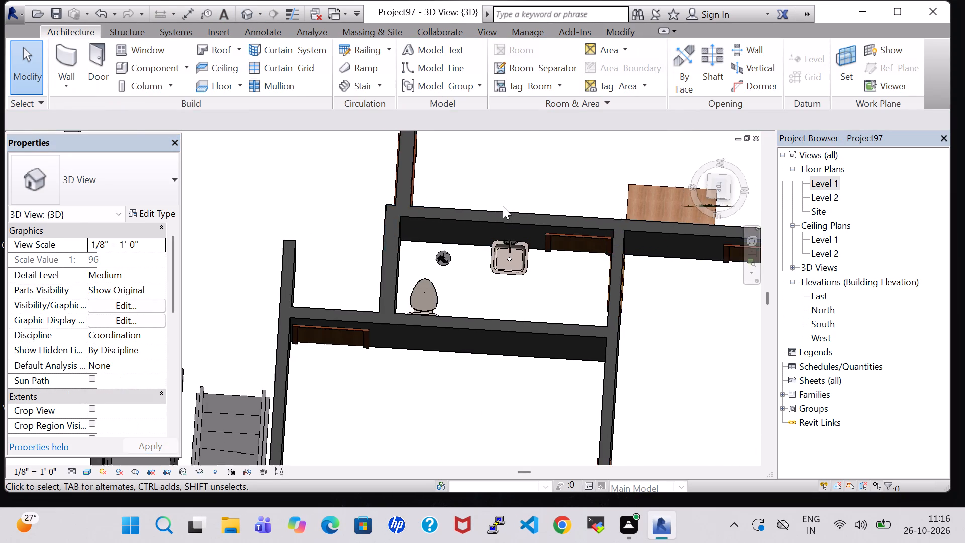
{"action": "scroll", "coordinate": [503, 206], "scroll_direction": "down", "scroll_amount": 3}
{"action": "middle_click_drag", "start_coordinate": [531, 179], "coordinate": [408, 316]}
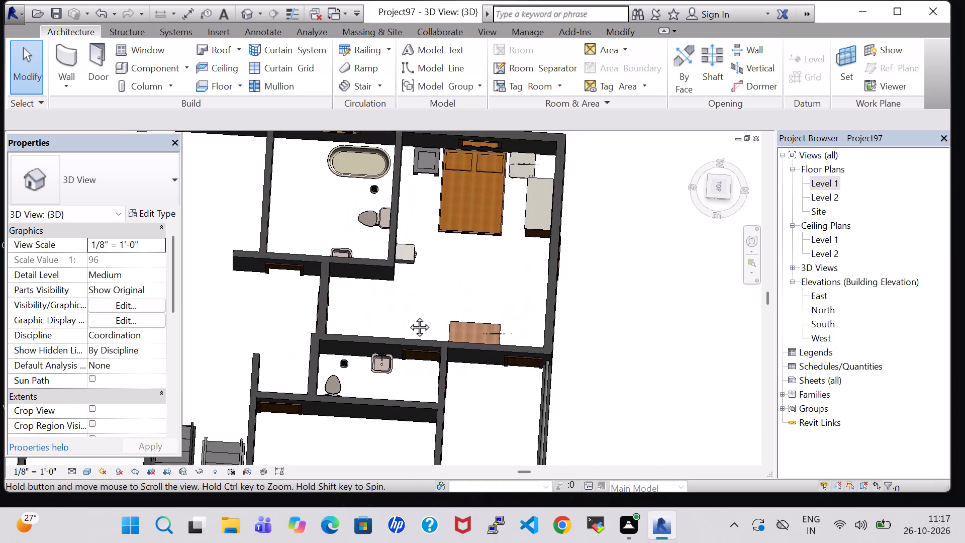
{"action": "middle_click_drag", "start_coordinate": [408, 316], "coordinate": [530, 196]}
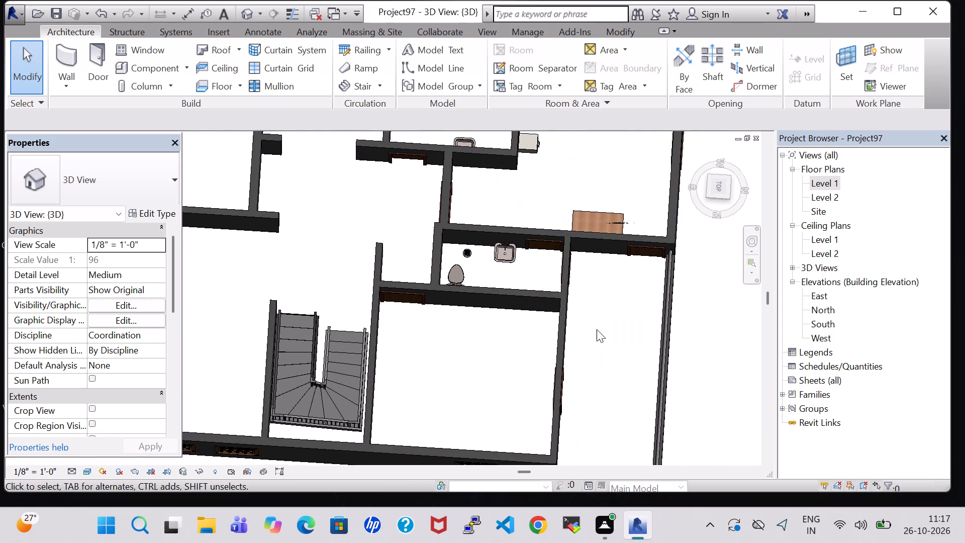
{"action": "middle_click_drag", "start_coordinate": [598, 331], "coordinate": [545, 262]}
{"action": "scroll", "coordinate": [545, 261], "scroll_direction": "up", "scroll_amount": 1}
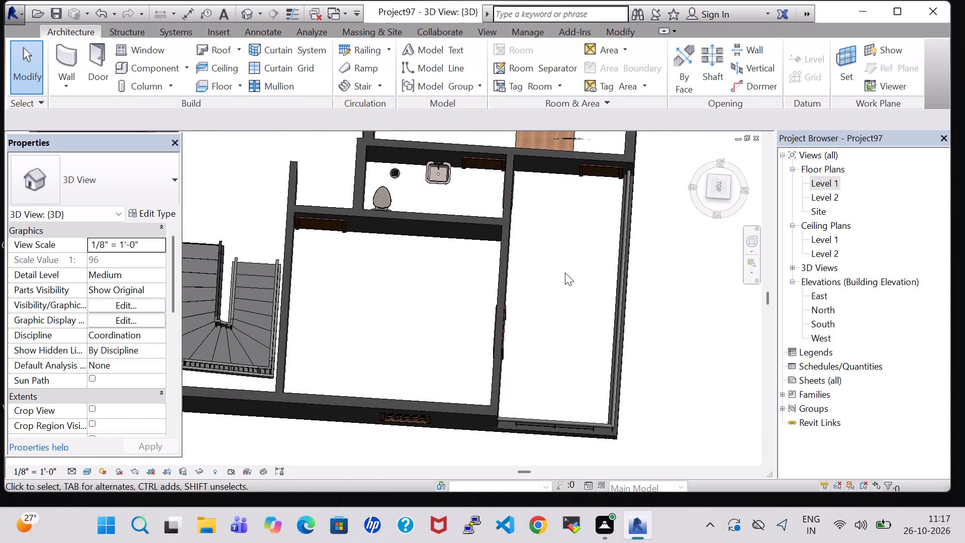
{"action": "scroll", "coordinate": [593, 295], "scroll_direction": "up", "scroll_amount": 1}
{"action": "middle_click_drag", "start_coordinate": [653, 348], "coordinate": [591, 252]}
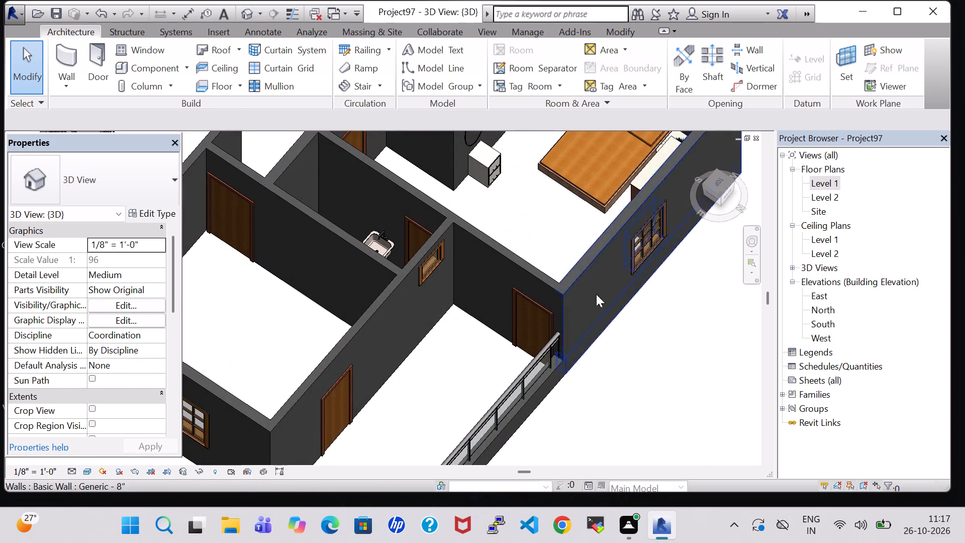
{"action": "middle_click_drag", "start_coordinate": [601, 426], "coordinate": [584, 325]}
{"action": "middle_click_drag", "start_coordinate": [548, 383], "coordinate": [562, 261]}
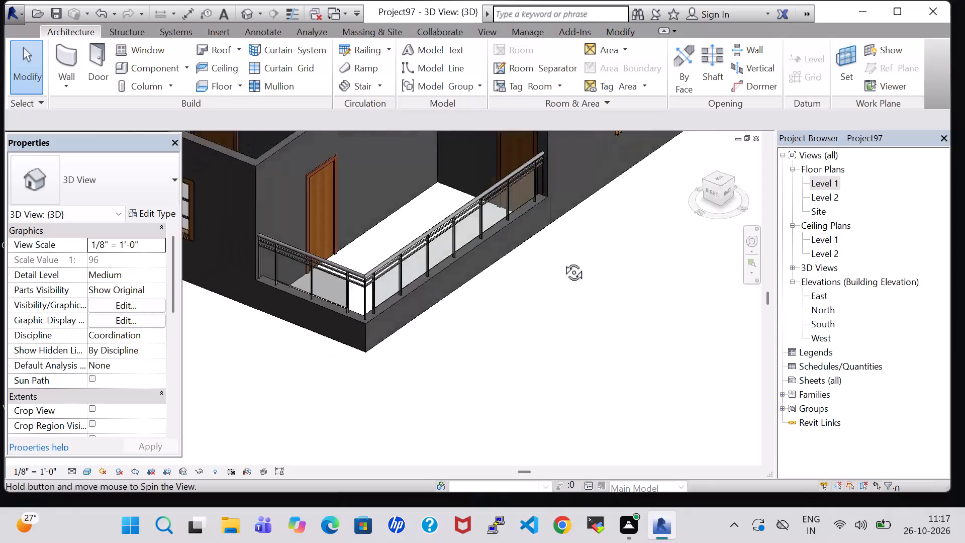
{"action": "middle_click_drag", "start_coordinate": [562, 261], "coordinate": [586, 263]}
Create a toposurface over the northeast open area on Level 1 from four corner points at elevation 0' 0".
{"action": "double_click", "coordinate": [825, 186]}
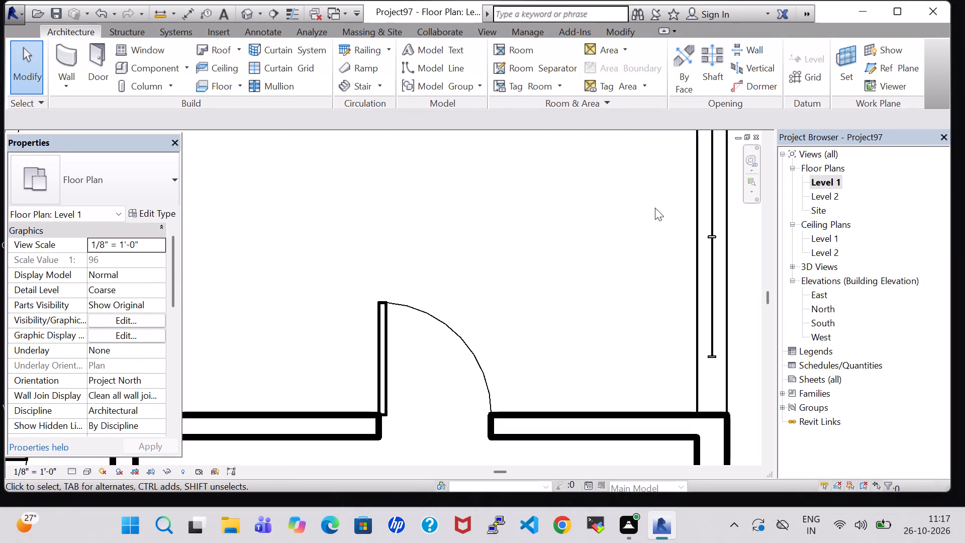
{"action": "scroll", "coordinate": [632, 232], "scroll_direction": "down", "scroll_amount": 4}
{"action": "middle_click_drag", "start_coordinate": [632, 232], "coordinate": [630, 269]}
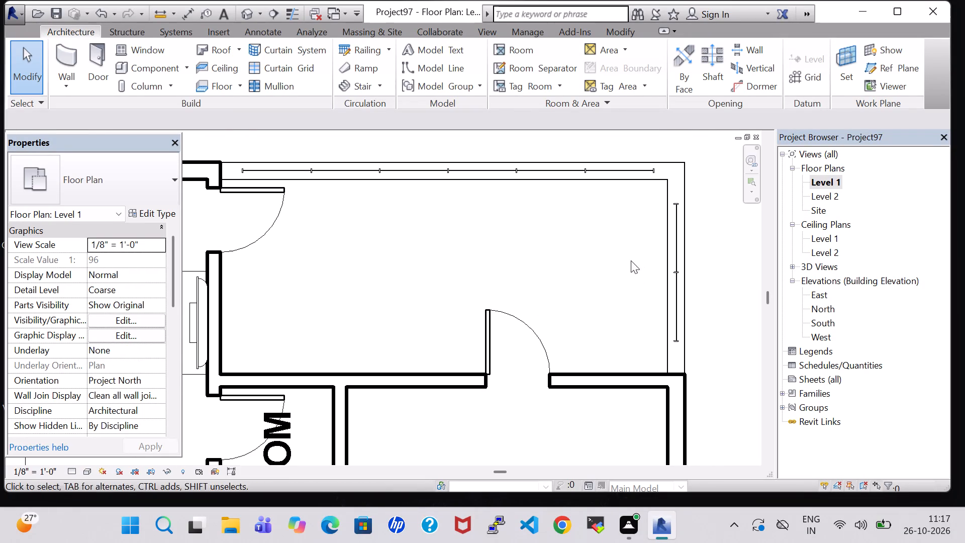
{"action": "left_click", "coordinate": [644, 182]}
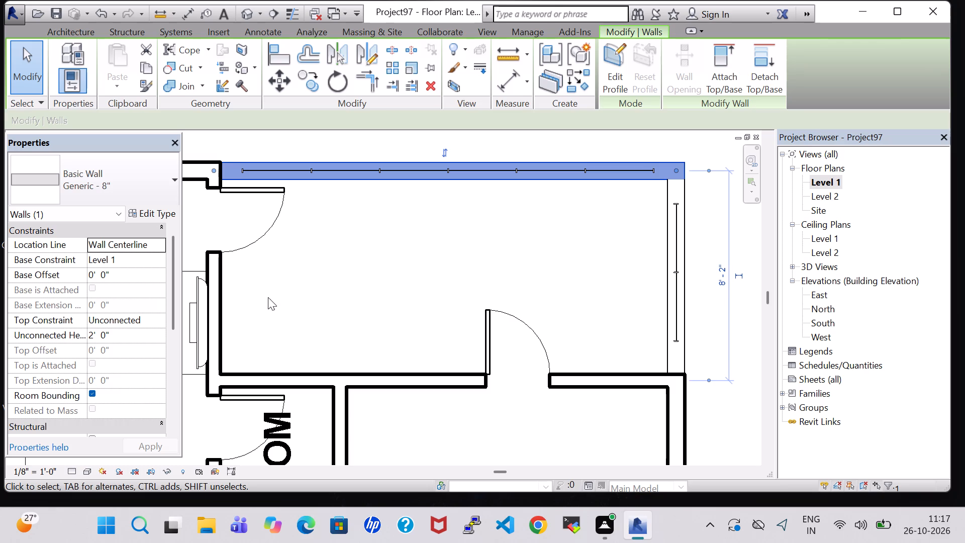
{"action": "left_click", "coordinate": [411, 285]}
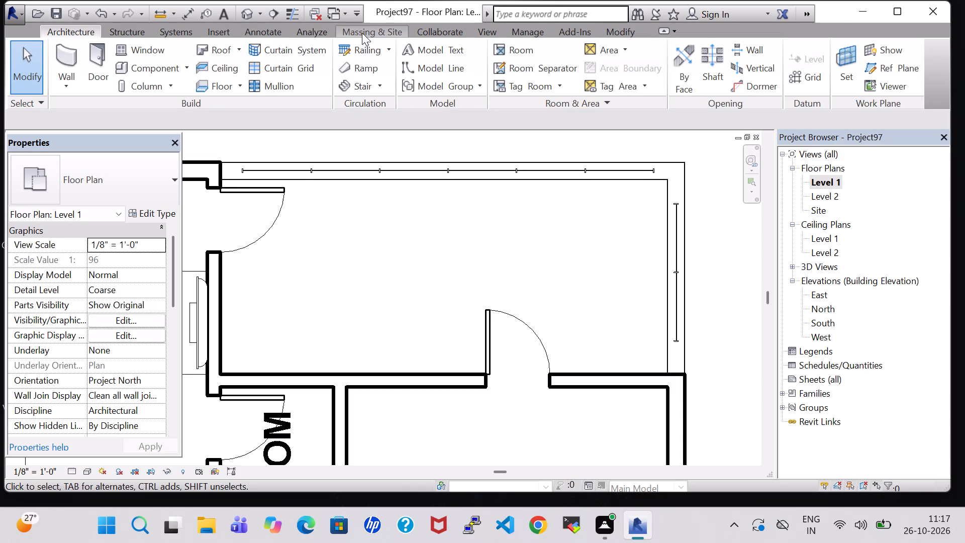
{"action": "left_click", "coordinate": [362, 33]}
{"action": "left_click", "coordinate": [361, 53]}
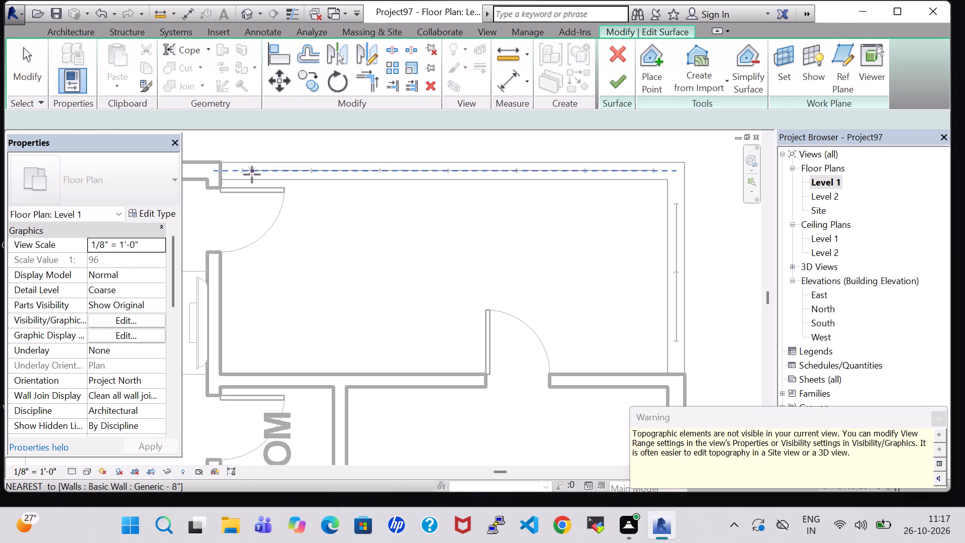
{"action": "left_click", "coordinate": [221, 164]}
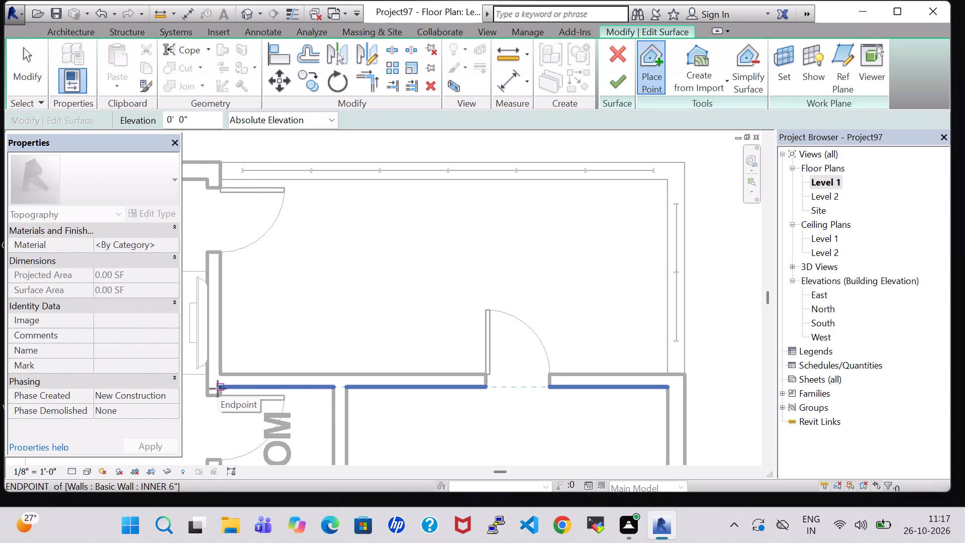
{"action": "left_click", "coordinate": [218, 389]}
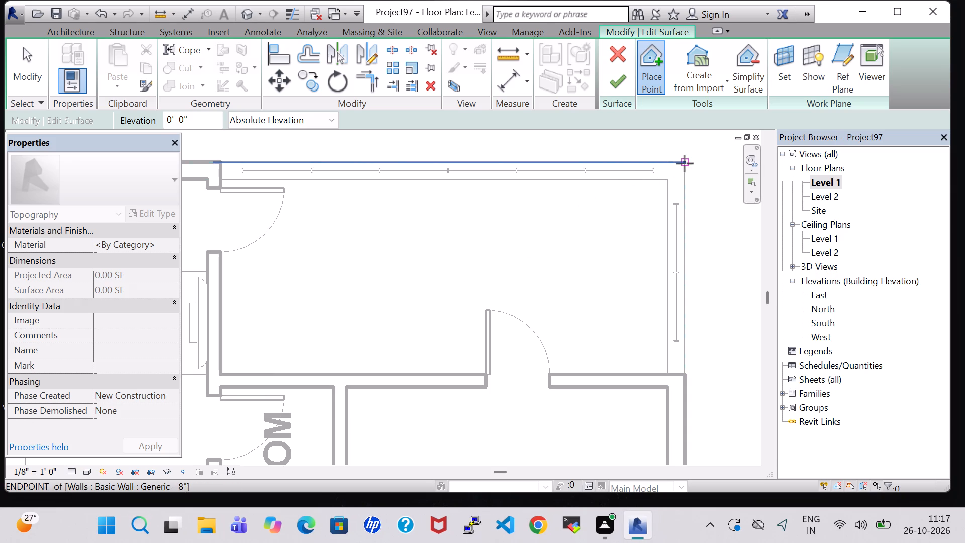
{"action": "left_click", "coordinate": [683, 163]}
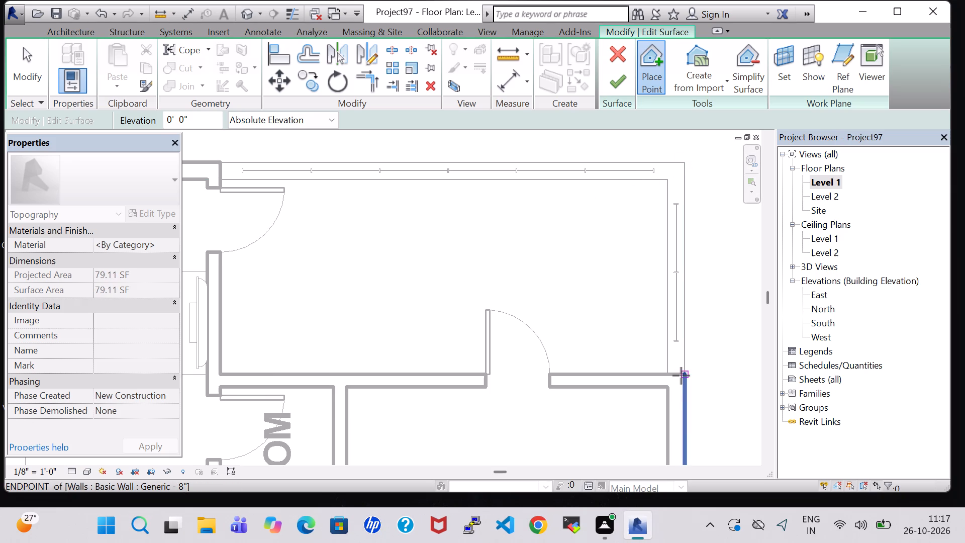
{"action": "left_click", "coordinate": [682, 376]}
{"action": "left_click", "coordinate": [619, 84]}
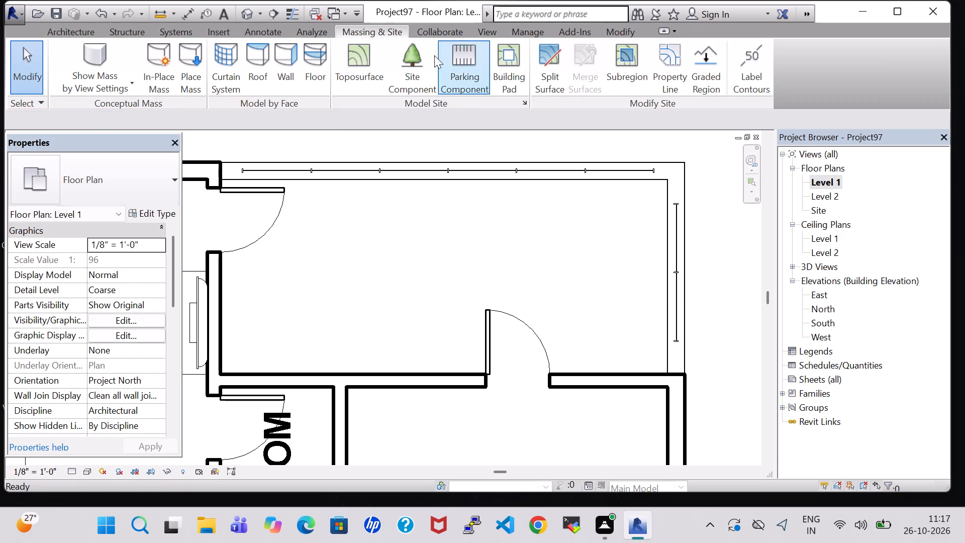
In the 3D view, set the material of the northeast open area's toposurface to Plant.
{"action": "left_click", "coordinate": [251, 7]}
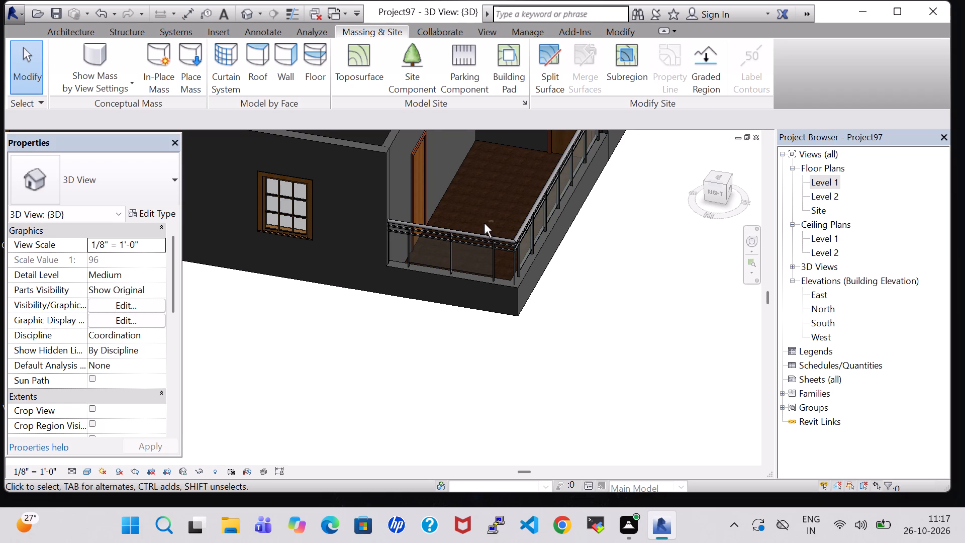
{"action": "middle_click_drag", "start_coordinate": [484, 223], "coordinate": [494, 340], "text": "shift"}
{"action": "left_click", "coordinate": [455, 240]}
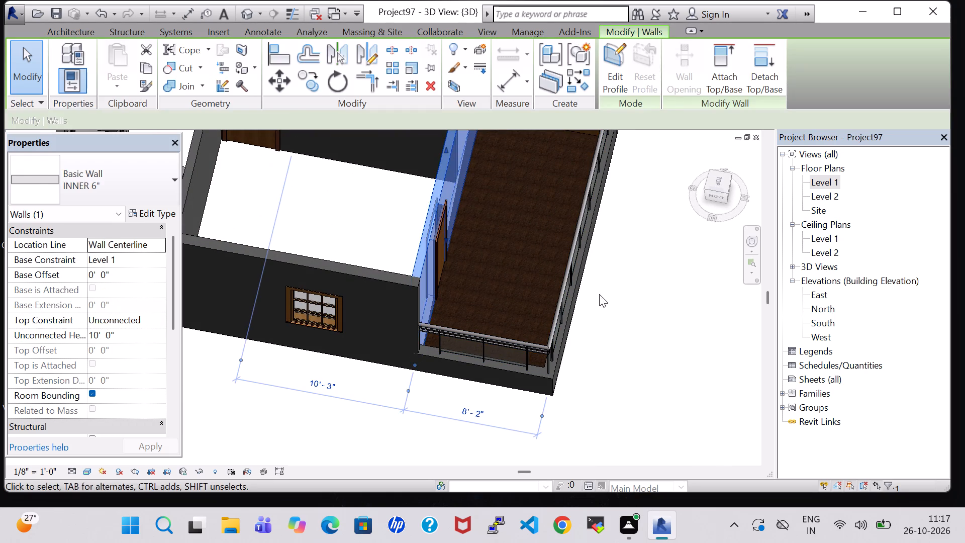
{"action": "left_click", "coordinate": [648, 308]}
{"action": "left_click", "coordinate": [516, 319]}
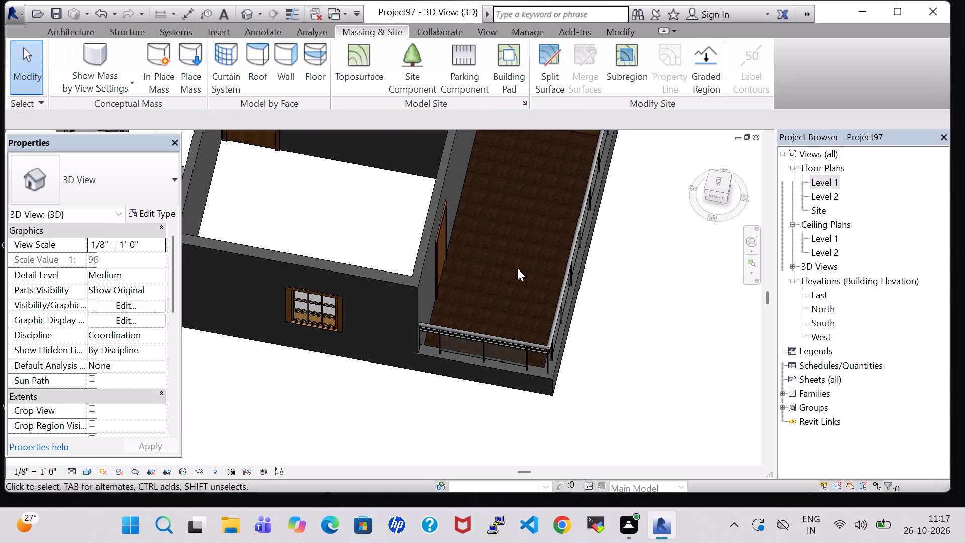
{"action": "left_click", "coordinate": [517, 268]}
{"action": "middle_click_drag", "start_coordinate": [517, 268], "coordinate": [531, 345], "text": "shift"}
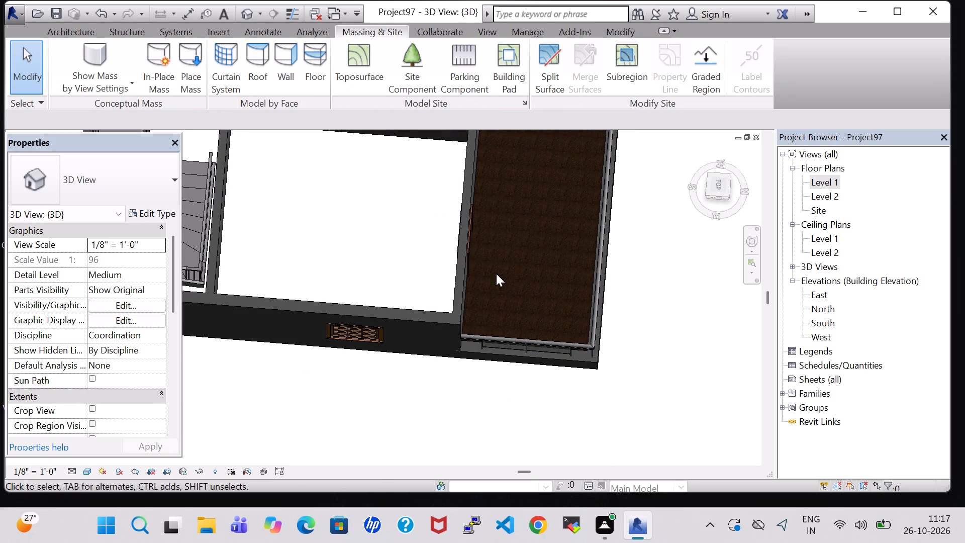
{"action": "middle_click_drag", "start_coordinate": [513, 192], "coordinate": [539, 447]}
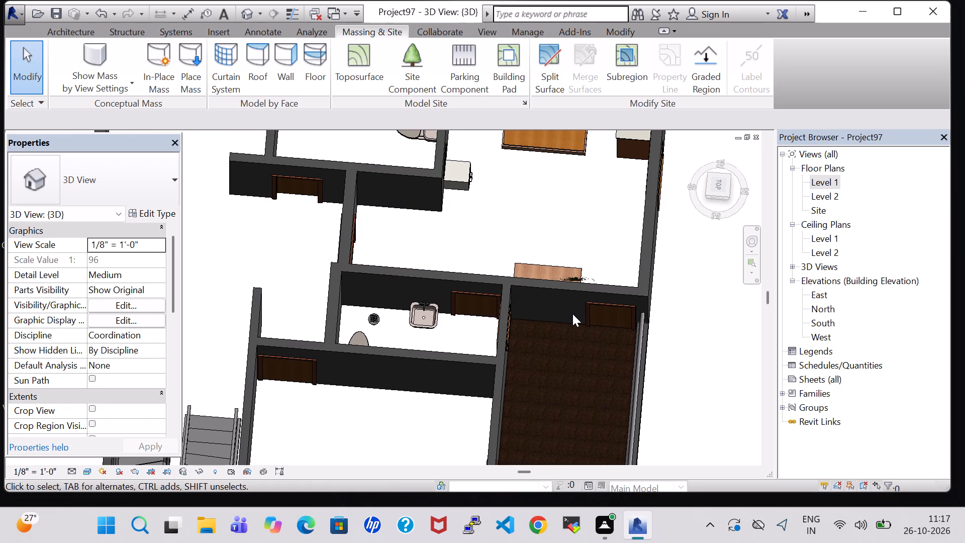
{"action": "left_click", "coordinate": [572, 324]}
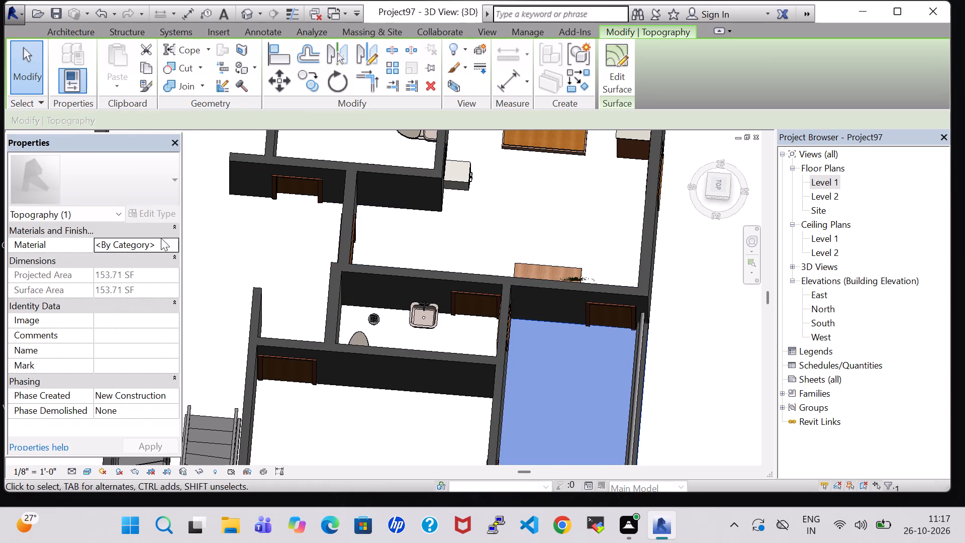
{"action": "left_click", "coordinate": [173, 242]}
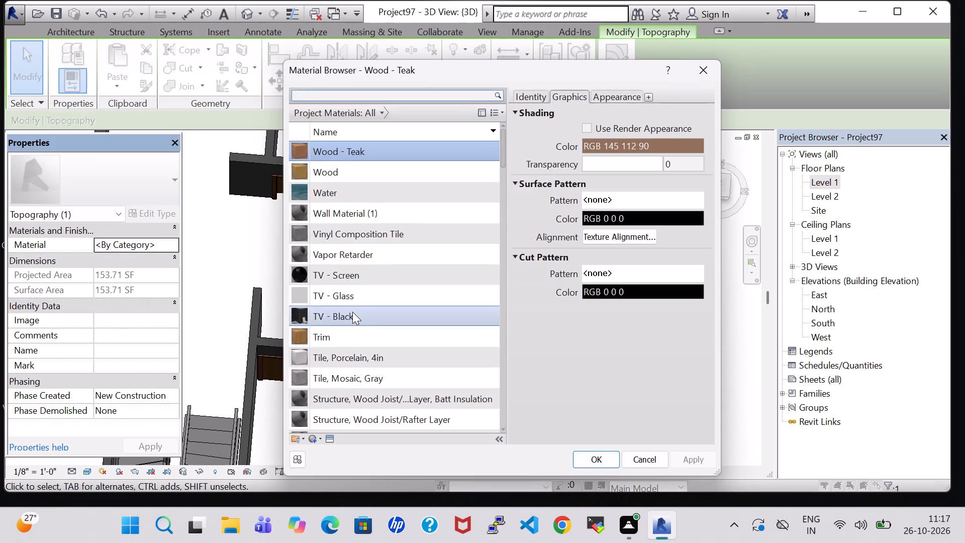
{"action": "scroll", "coordinate": [352, 316], "scroll_direction": "down", "scroll_amount": 11}
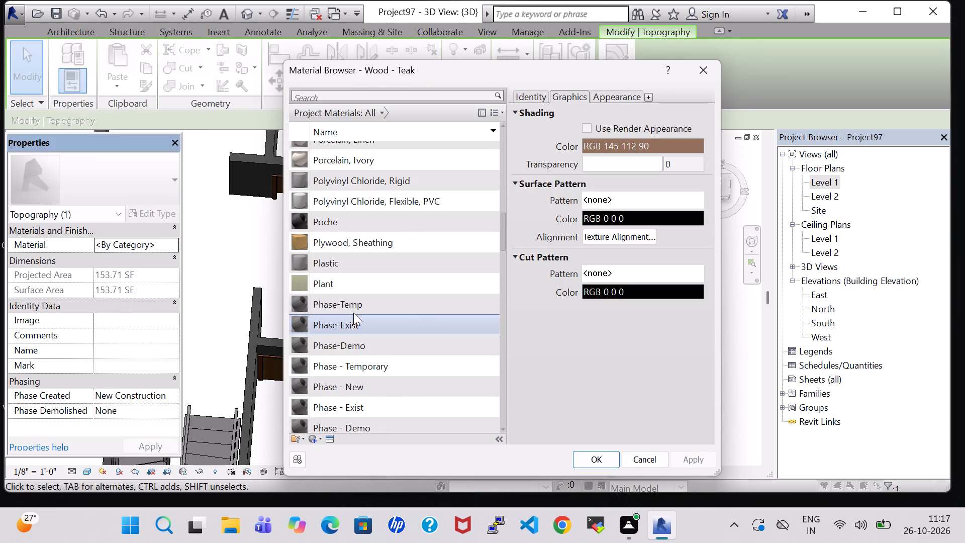
{"action": "left_click", "coordinate": [360, 291]}
{"action": "left_click", "coordinate": [601, 462]}
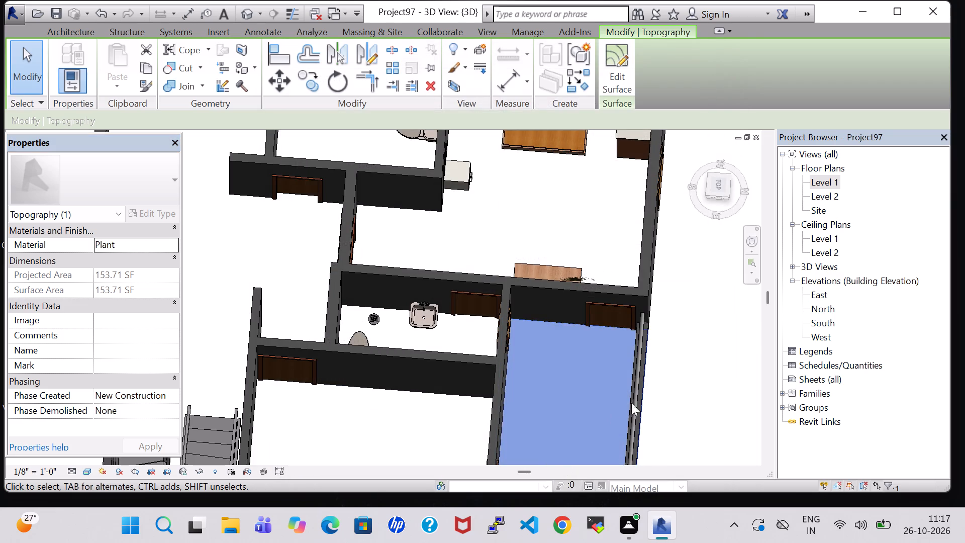
{"action": "left_click", "coordinate": [667, 385]}
{"action": "middle_click_drag", "start_coordinate": [678, 433], "coordinate": [675, 334]}
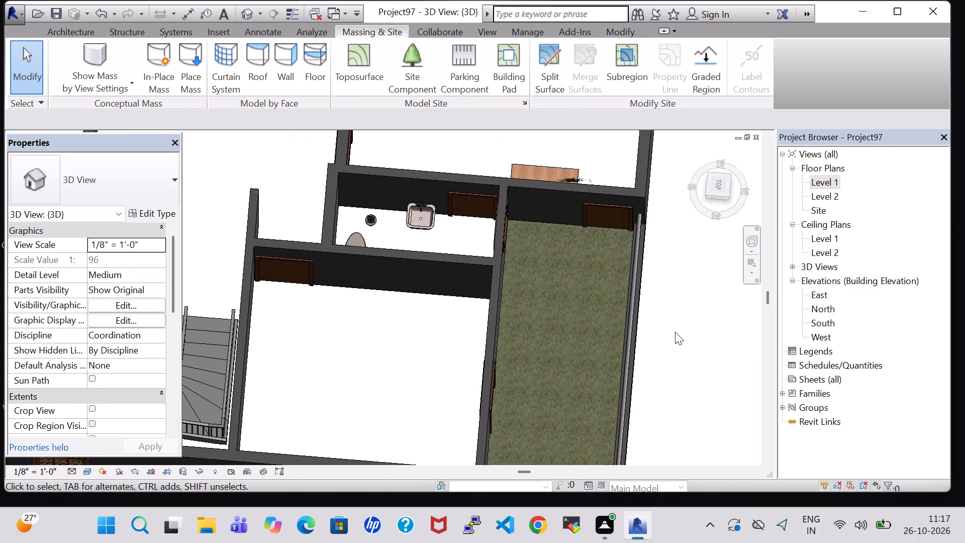
{"action": "scroll", "coordinate": [675, 332], "scroll_direction": "down", "scroll_amount": 1}
{"action": "middle_click_drag", "start_coordinate": [675, 332], "coordinate": [675, 299]}
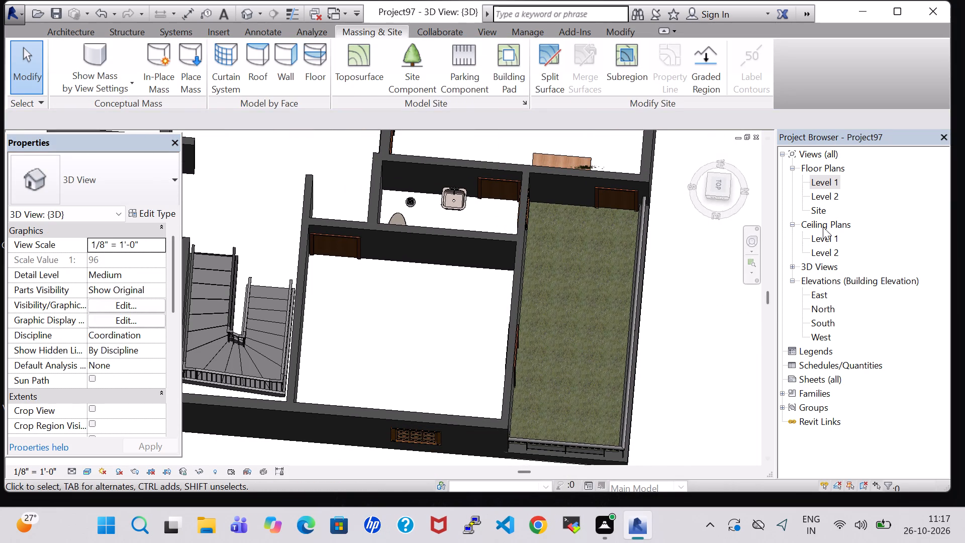
On the Level 1 floor plan, load the Park Bench component family from the US Imperial library's Site Accessories folder.
{"action": "double_click", "coordinate": [822, 178]}
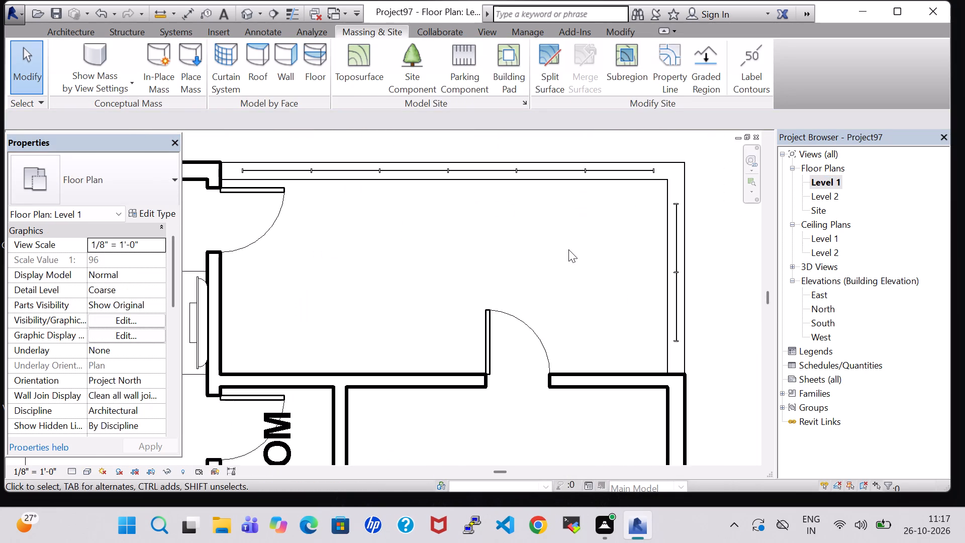
{"action": "scroll", "coordinate": [568, 251], "scroll_direction": "down", "scroll_amount": 7}
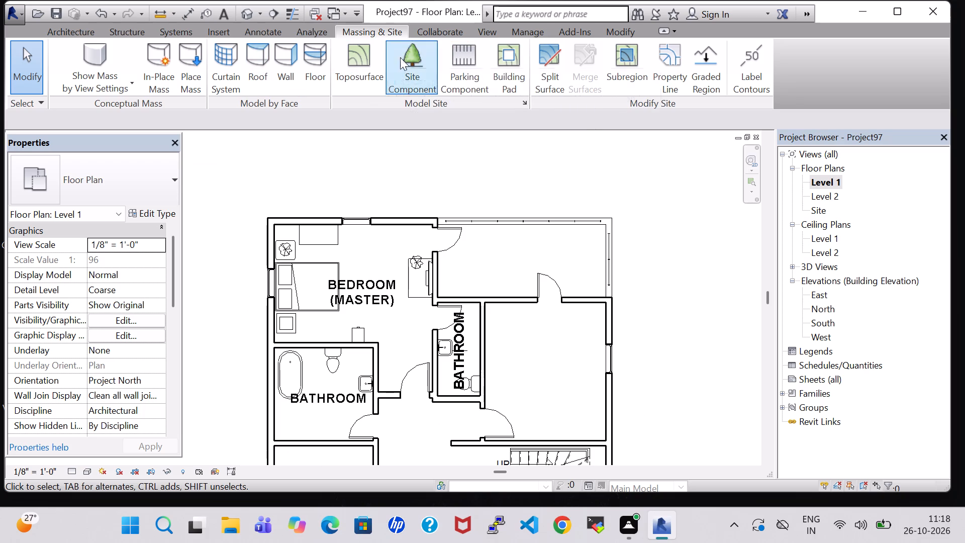
{"action": "left_click", "coordinate": [72, 27]}
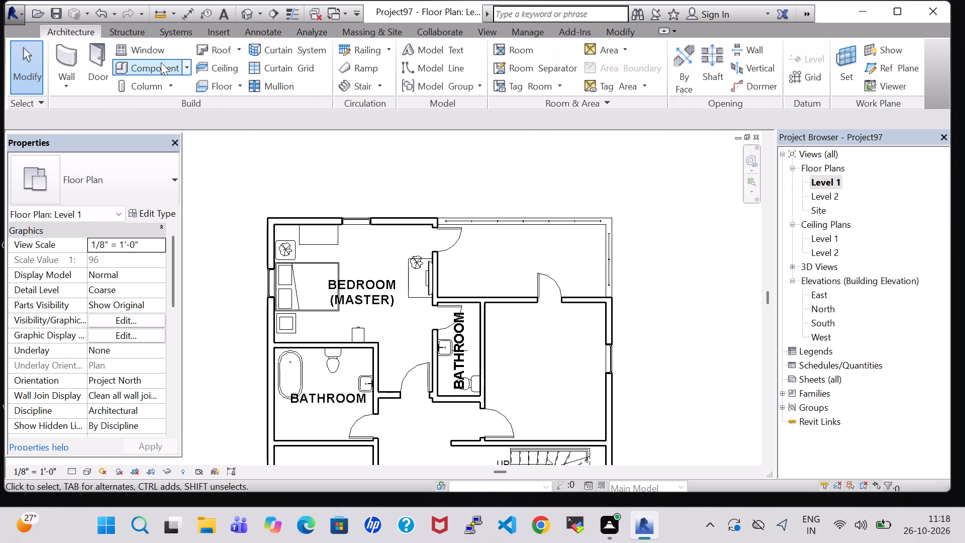
{"action": "double_click", "coordinate": [161, 62]}
{"action": "left_click", "coordinate": [615, 55]}
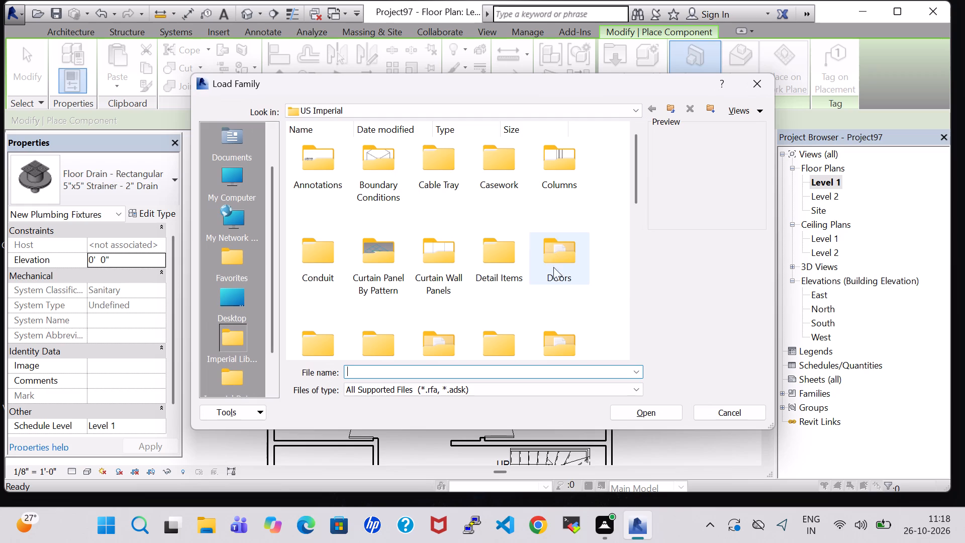
{"action": "double_click", "coordinate": [565, 330]}
{"action": "double_click", "coordinate": [509, 154]}
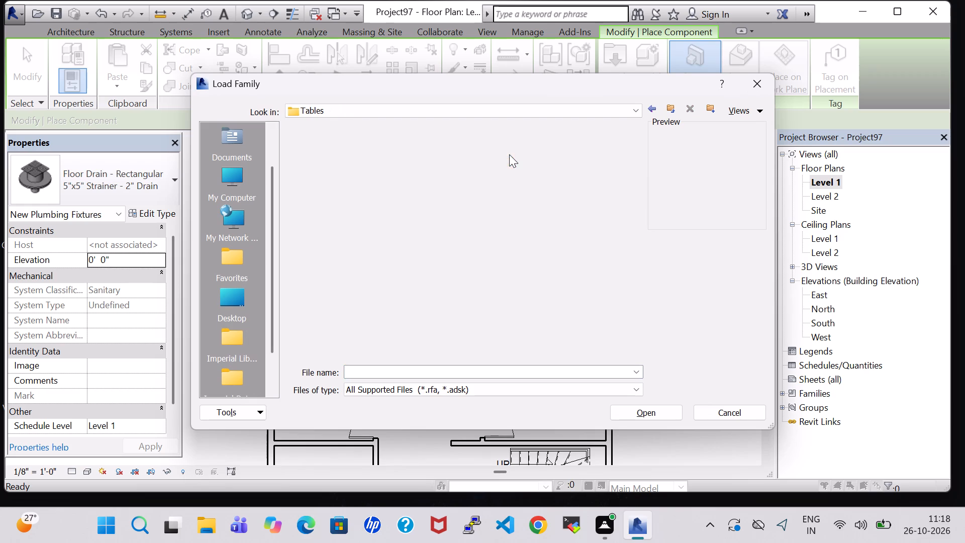
{"action": "left_click", "coordinate": [538, 247]}
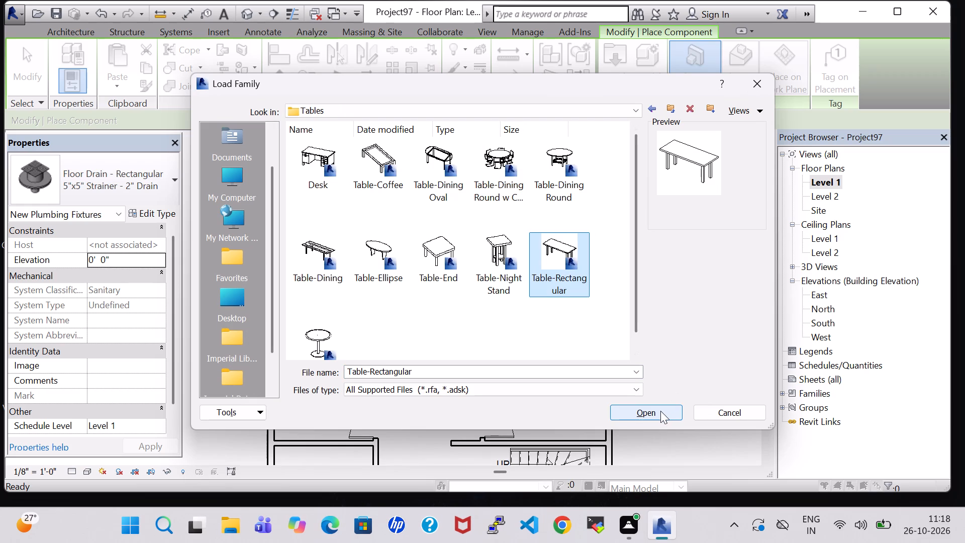
{"action": "left_click", "coordinate": [650, 109]}
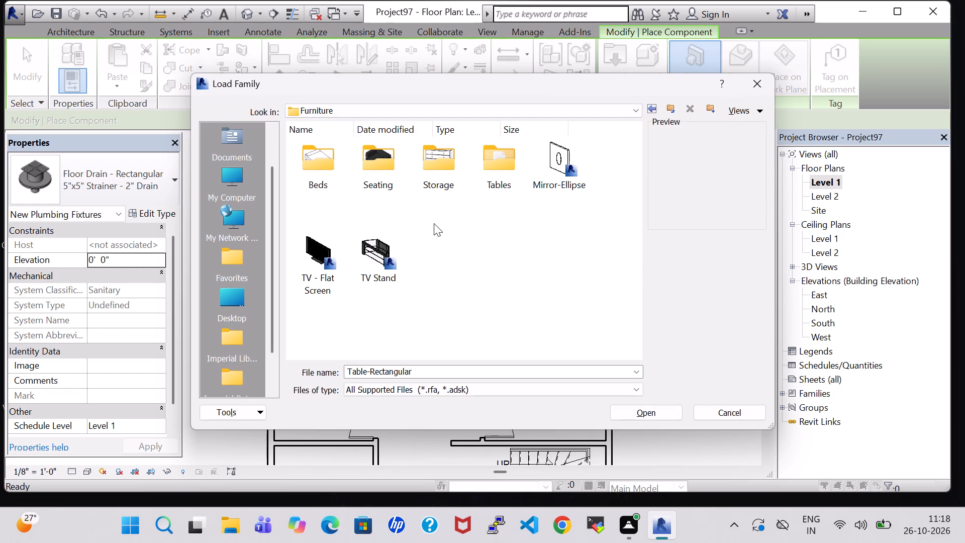
{"action": "left_click", "coordinate": [651, 107]}
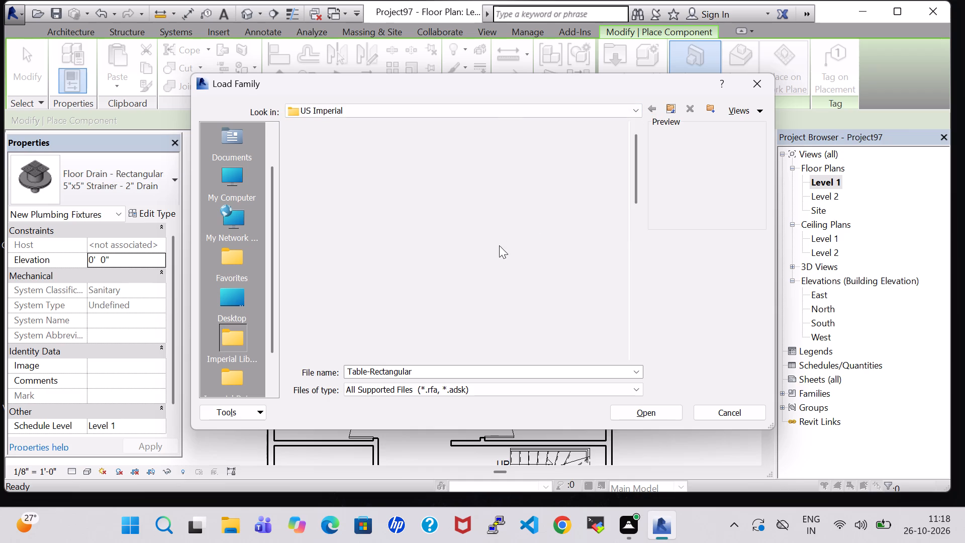
{"action": "left_click", "coordinate": [453, 255]}
{"action": "key", "text": "s"}
{"action": "double_click", "coordinate": [336, 159]}
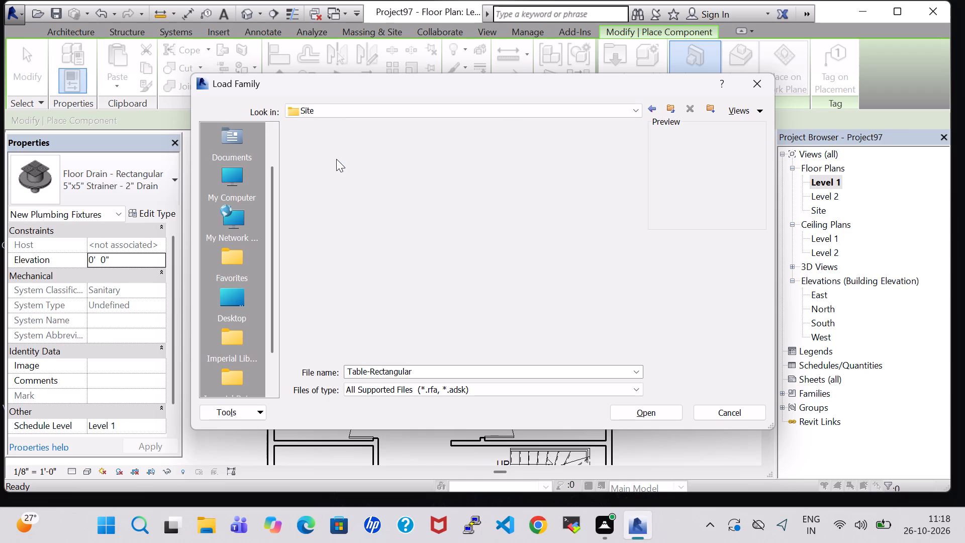
{"action": "double_click", "coordinate": [336, 159]}
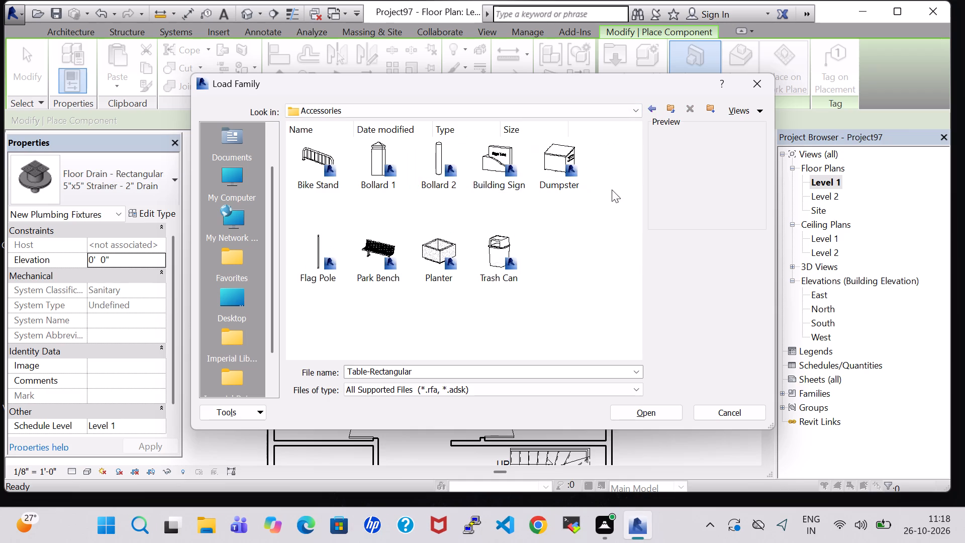
{"action": "left_click", "coordinate": [383, 236]}
{"action": "left_click", "coordinate": [684, 413]}
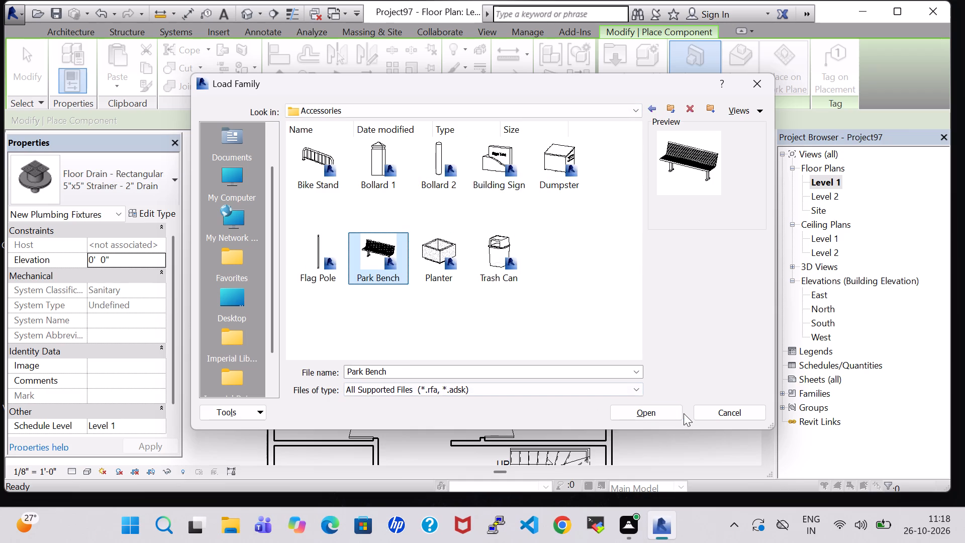
{"action": "left_click", "coordinate": [650, 416]}
Place two 72" Park Benches in the northeast open area, one along the north railing and one turned along the east railing, each about 1' 7" off.
{"action": "scroll", "coordinate": [528, 244], "scroll_direction": "up", "scroll_amount": 1}
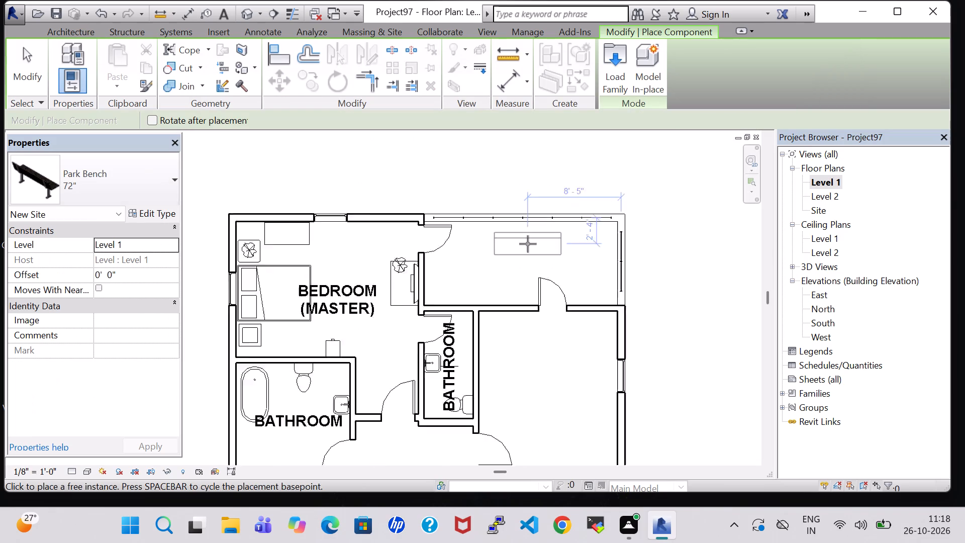
{"action": "scroll", "coordinate": [528, 244], "scroll_direction": "up", "scroll_amount": 2}
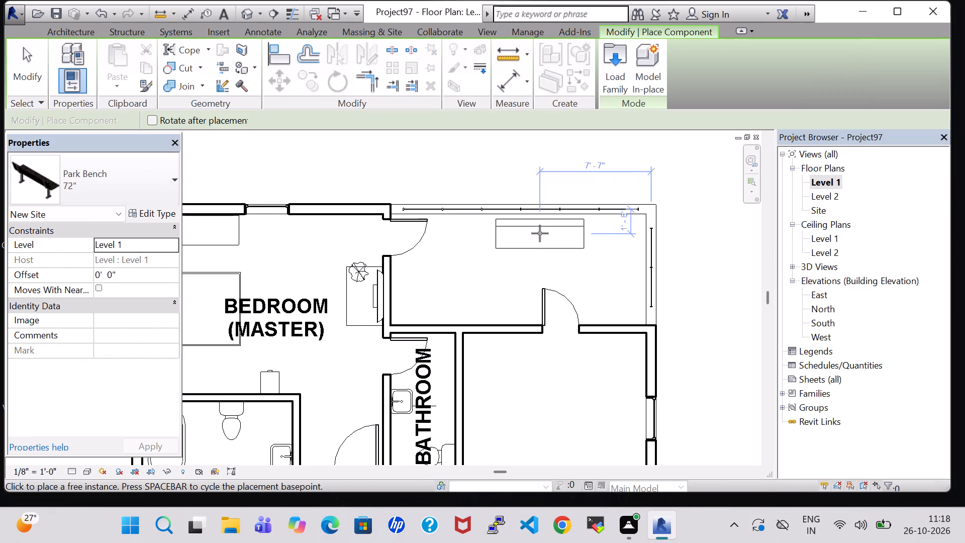
{"action": "scroll", "coordinate": [540, 233], "scroll_direction": "up", "scroll_amount": 2}
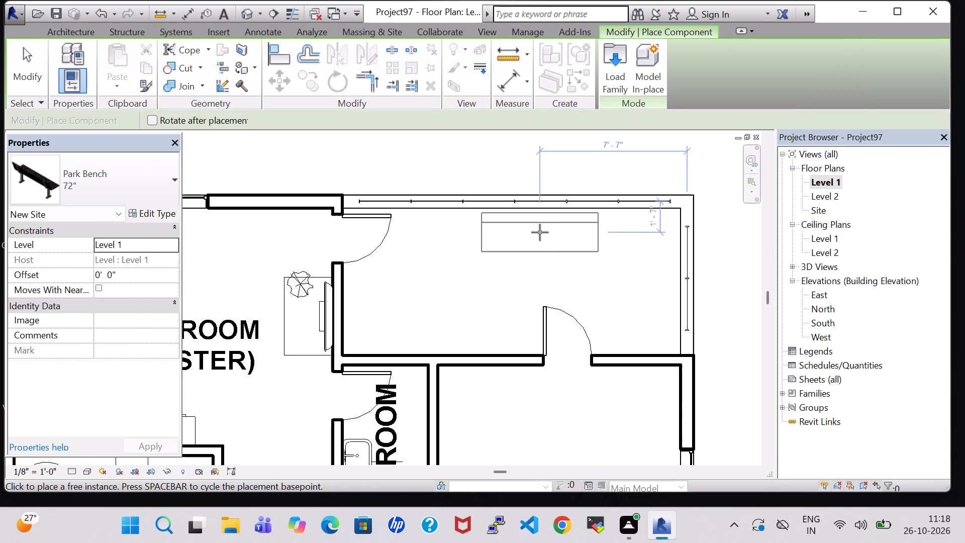
{"action": "left_click", "coordinate": [540, 232]}
{"action": "key", "text": "space"}
{"action": "key", "text": "space"}
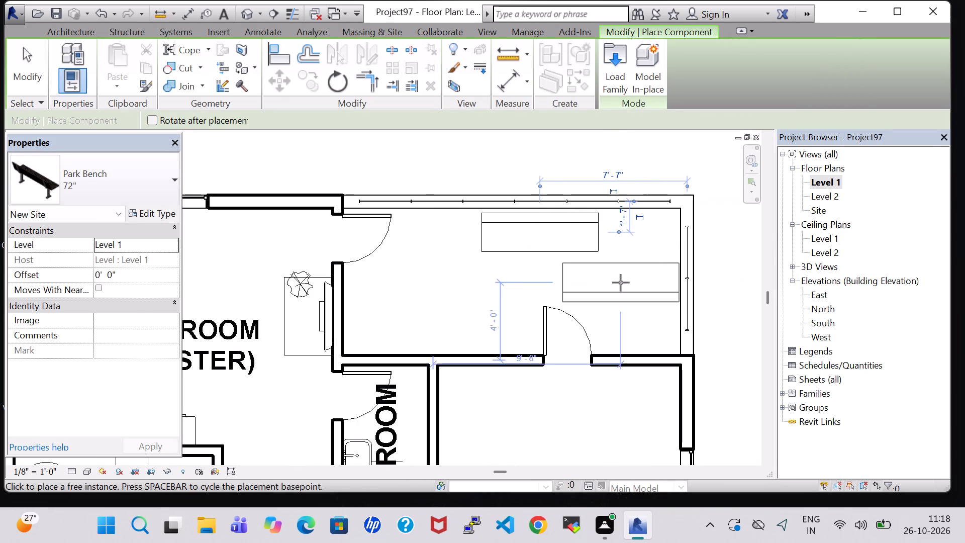
{"action": "key", "text": "space"}
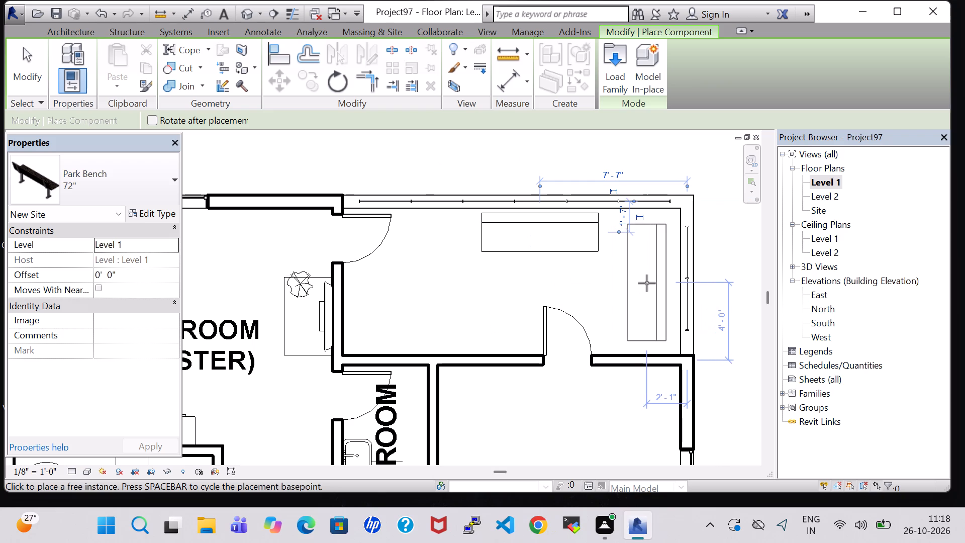
{"action": "left_click", "coordinate": [657, 281]}
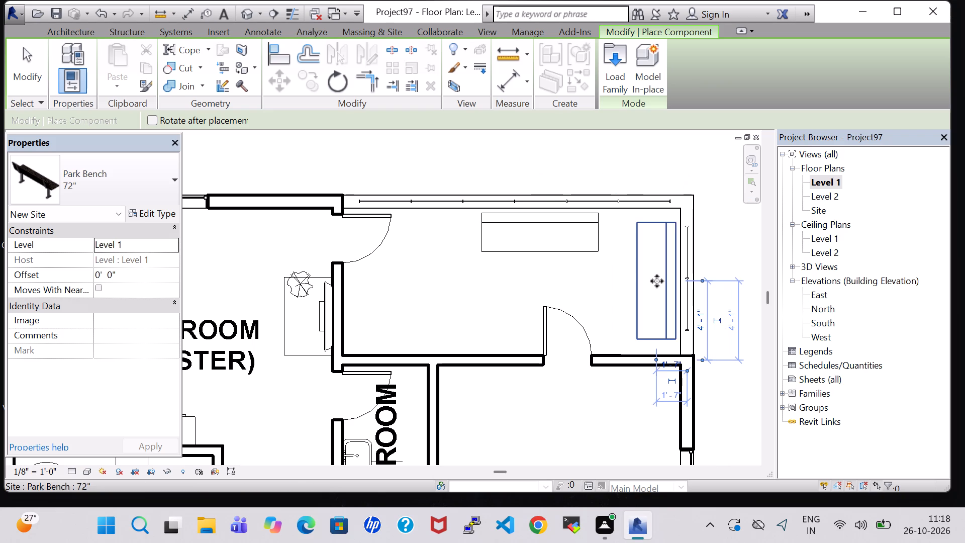
{"action": "key", "text": "Escape"}
{"action": "key", "text": "Escape"}
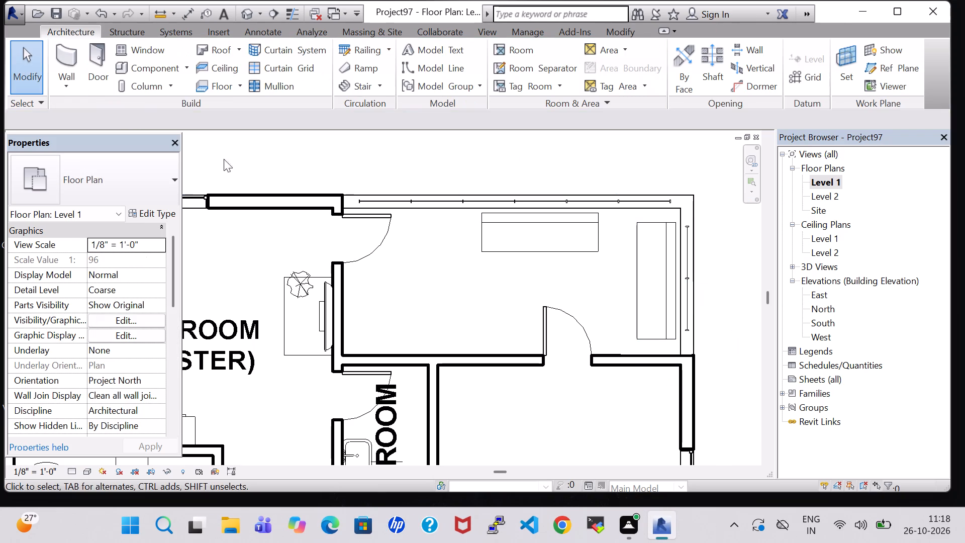
Place four more of the bedroom's Agave - 1.5' plants in the northeast open area: one by the west wall, three along the south wall.
{"action": "left_click", "coordinate": [306, 273]}
{"action": "right_click", "coordinate": [306, 273]}
{"action": "left_click", "coordinate": [383, 271]}
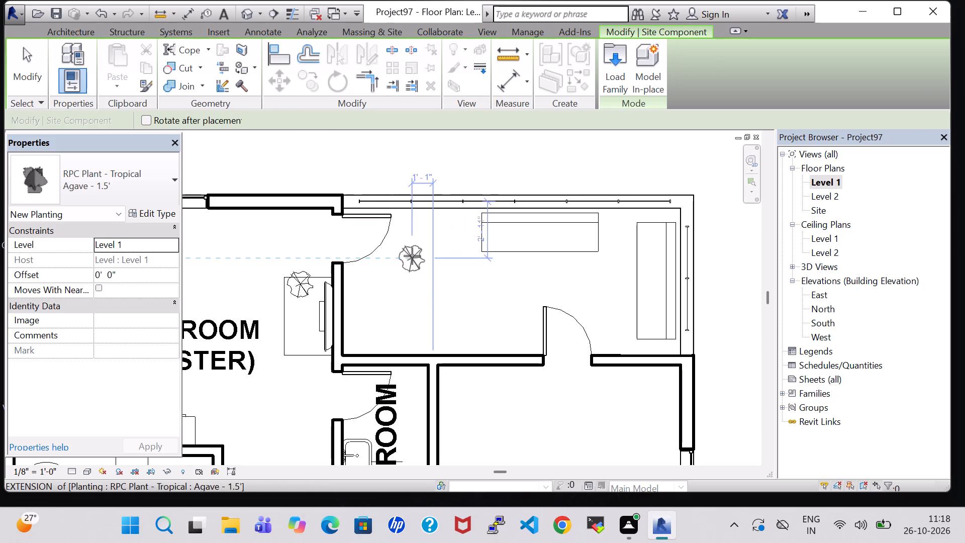
{"action": "left_click", "coordinate": [359, 293]}
{"action": "left_click", "coordinate": [413, 330]}
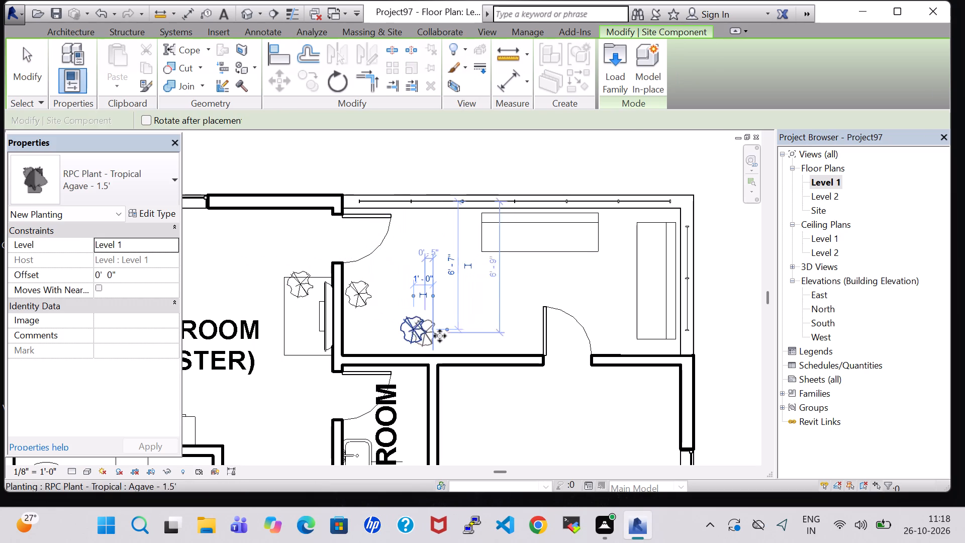
{"action": "left_click", "coordinate": [510, 338]}
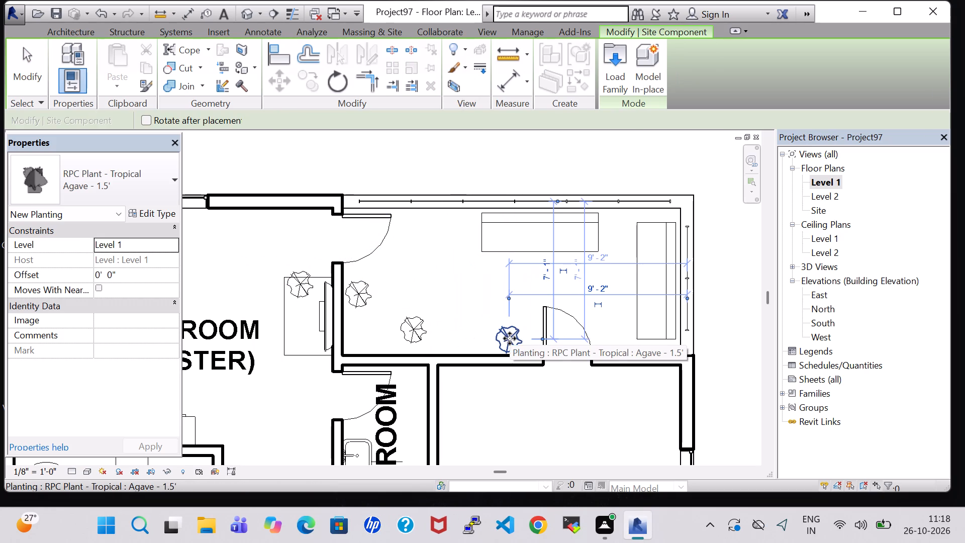
{"action": "left_click", "coordinate": [459, 335]}
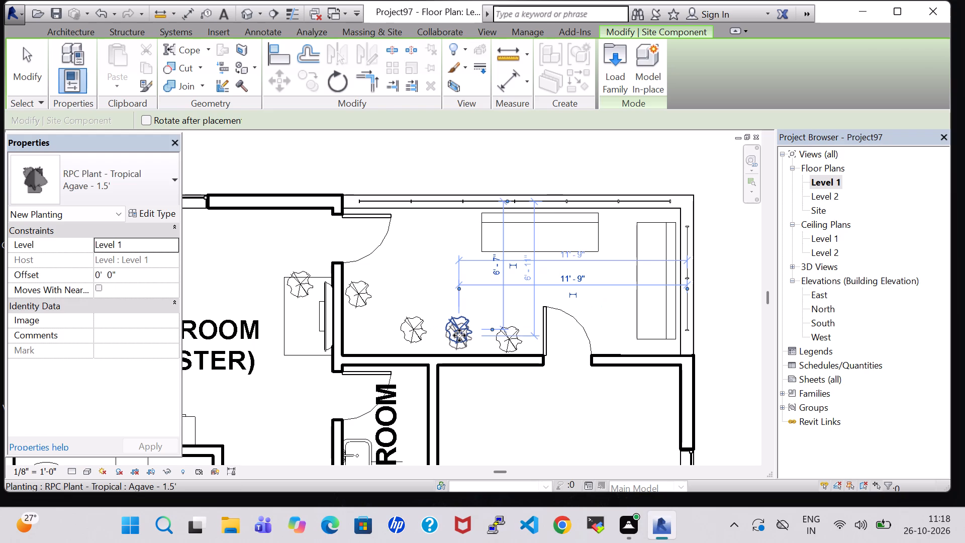
{"action": "key", "text": "Escape"}
{"action": "key", "text": "Escape"}
Change the open area's plant beside the west wall to Crane Lily - 3' and nudge it east, clear of the wall.
{"action": "left_click", "coordinate": [357, 302]}
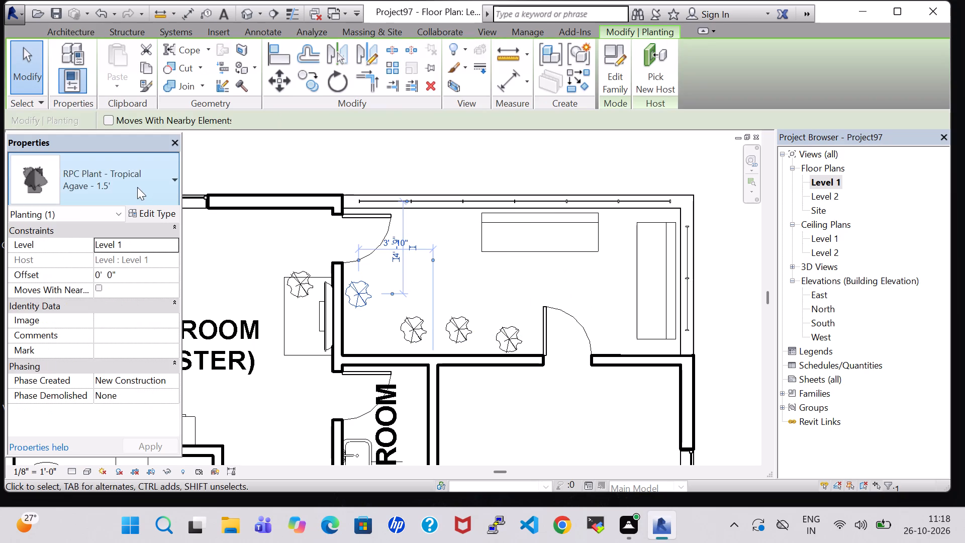
{"action": "left_click", "coordinate": [143, 187]}
{"action": "left_click", "coordinate": [128, 275]}
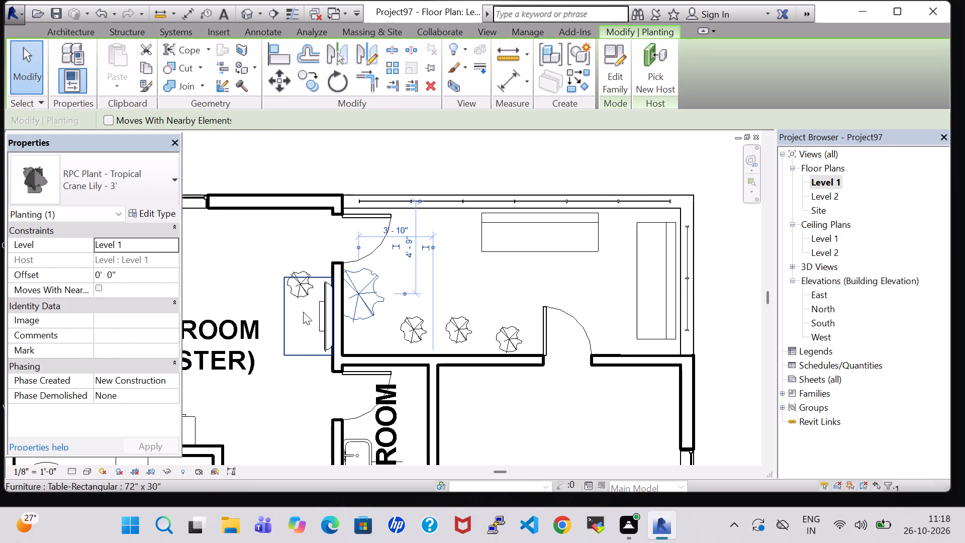
{"action": "key", "text": "Right"}
{"action": "key", "text": "Right"}
{"action": "key", "text": "Right"}
{"action": "key", "text": "Right"}
{"action": "key", "text": "Right"}
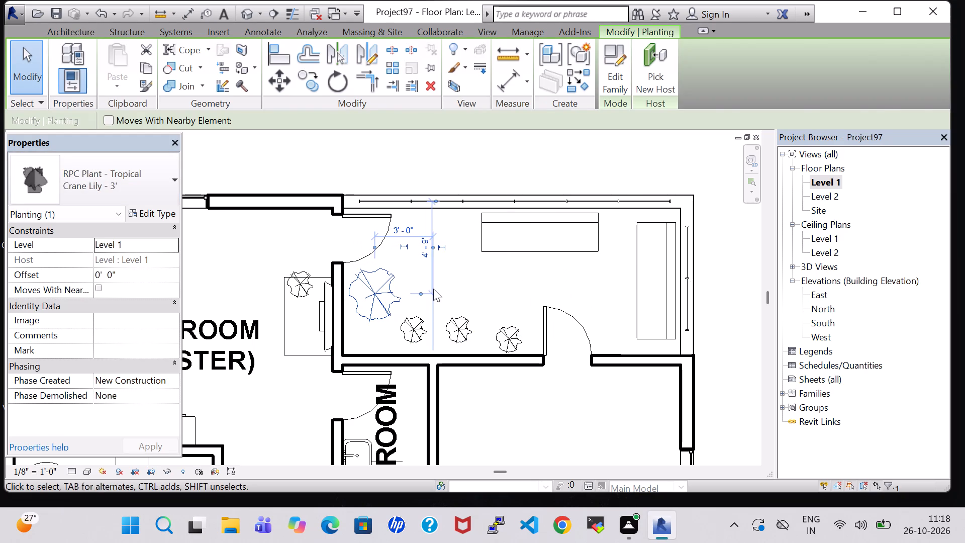
{"action": "left_click", "coordinate": [506, 280]}
Change the westernmost plant along the open area's south wall to Jungle Flame - 3' and nudge it slightly east.
{"action": "left_click", "coordinate": [417, 325]}
{"action": "left_click", "coordinate": [109, 195]}
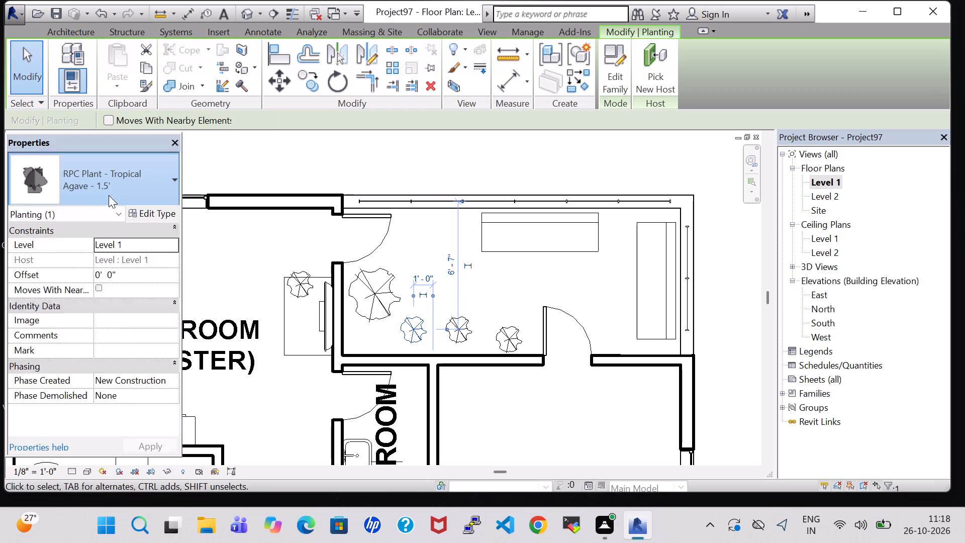
{"action": "left_click", "coordinate": [117, 349]}
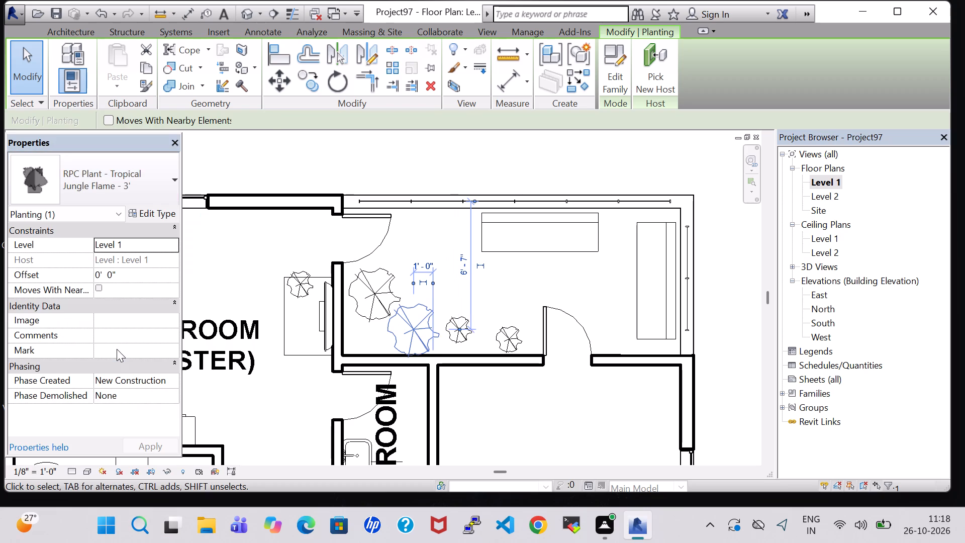
{"action": "key", "text": "Right"}
{"action": "key", "text": "Right"}
{"action": "key", "text": "Right"}
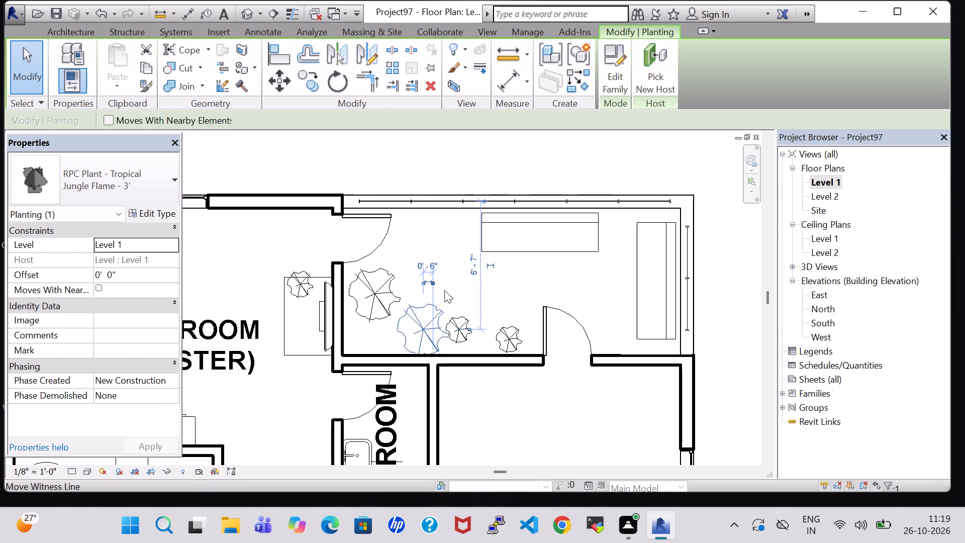
{"action": "left_click", "coordinate": [513, 269]}
Delete the middle Agave plant of the three along the open area's south wall.
{"action": "left_click", "coordinate": [471, 326]}
{"action": "key", "text": "Delete"}
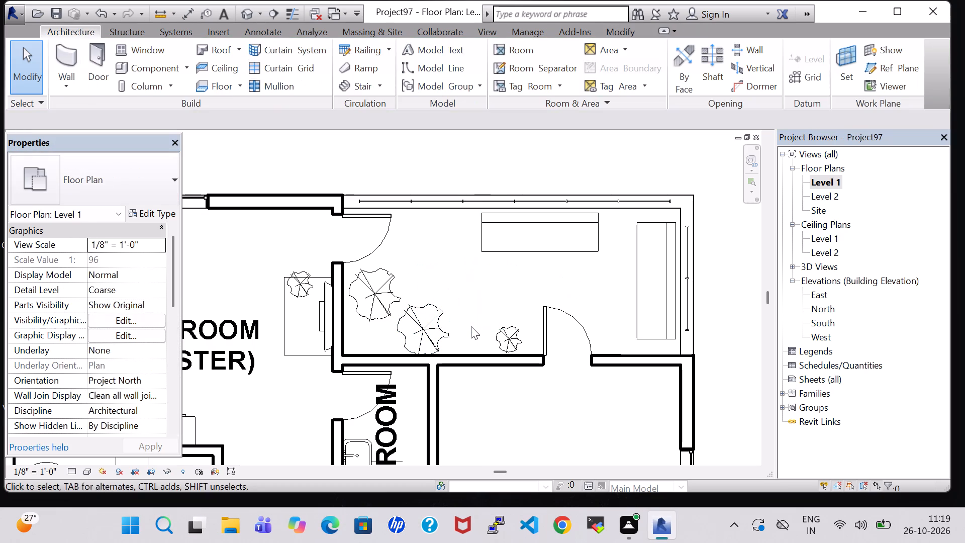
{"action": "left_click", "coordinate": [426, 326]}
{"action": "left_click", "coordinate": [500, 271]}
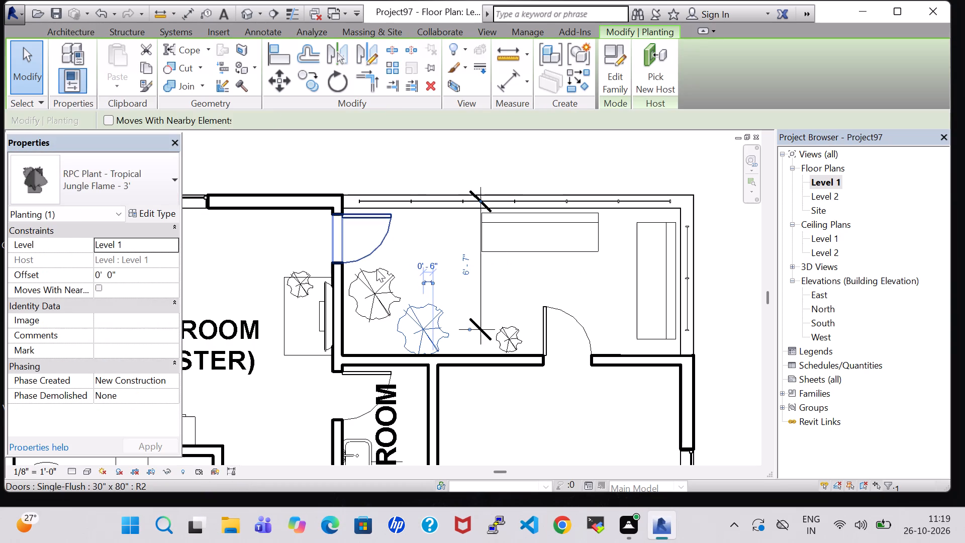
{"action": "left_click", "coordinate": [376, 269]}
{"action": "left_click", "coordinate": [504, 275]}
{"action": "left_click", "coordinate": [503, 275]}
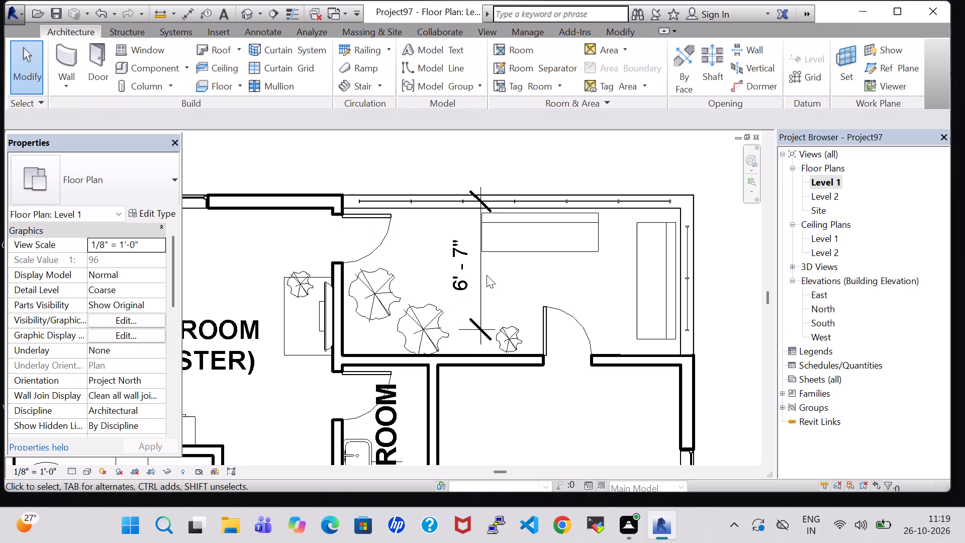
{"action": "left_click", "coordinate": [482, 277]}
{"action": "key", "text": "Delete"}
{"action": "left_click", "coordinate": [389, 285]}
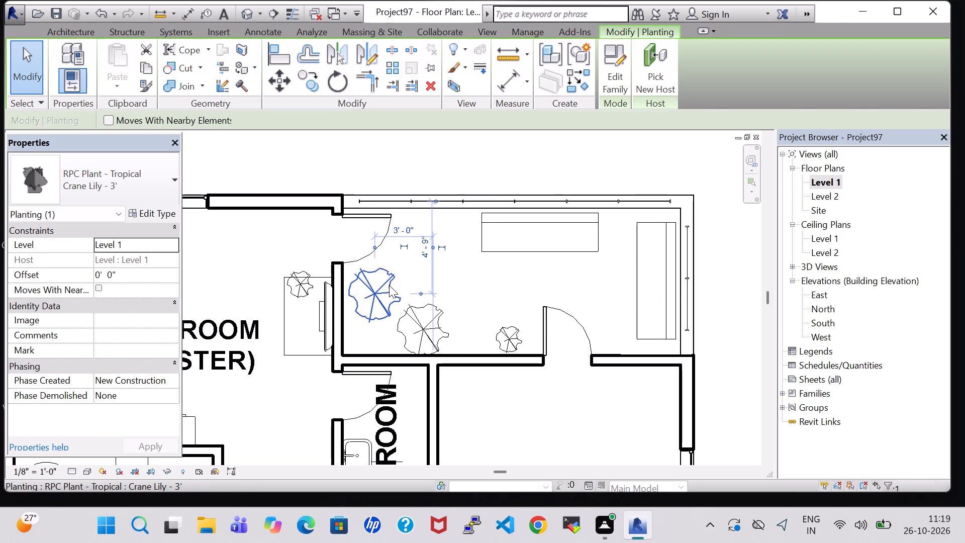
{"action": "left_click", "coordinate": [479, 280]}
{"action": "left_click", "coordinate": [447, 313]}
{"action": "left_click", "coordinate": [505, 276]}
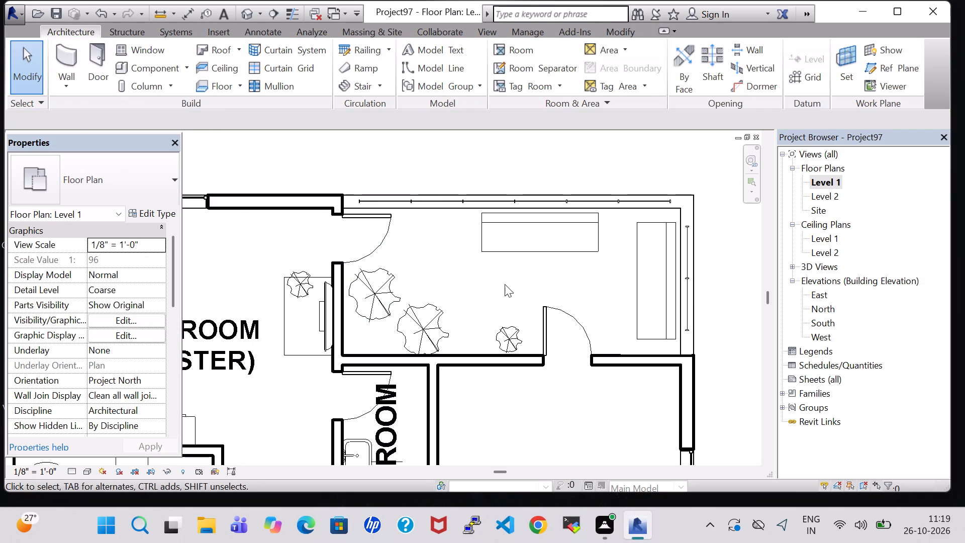
Change the open area's Agave plant beside the south door to Crane Lily - 3' and nudge it north, clear of the wall.
{"action": "left_click", "coordinate": [503, 333]}
{"action": "left_click", "coordinate": [119, 190]}
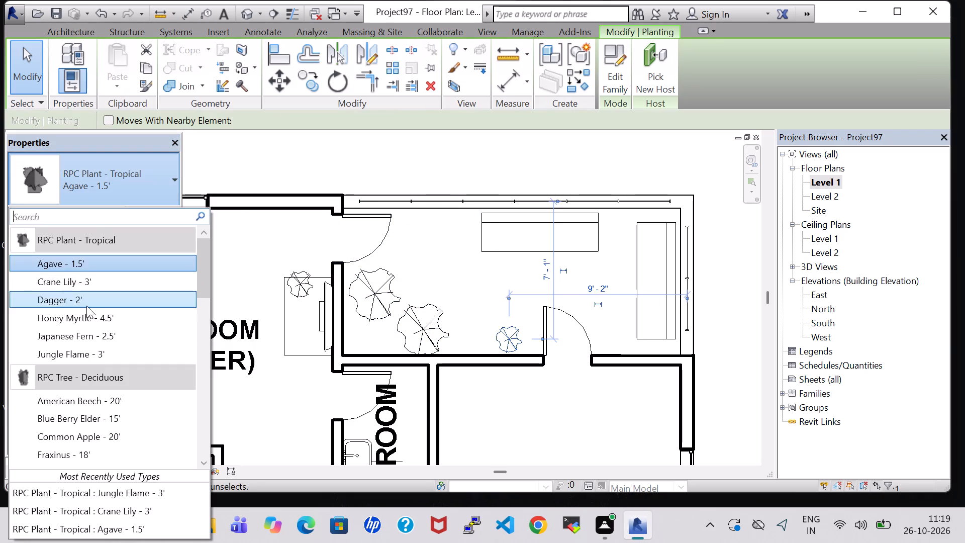
{"action": "left_click", "coordinate": [103, 283]}
{"action": "key", "text": "Up"}
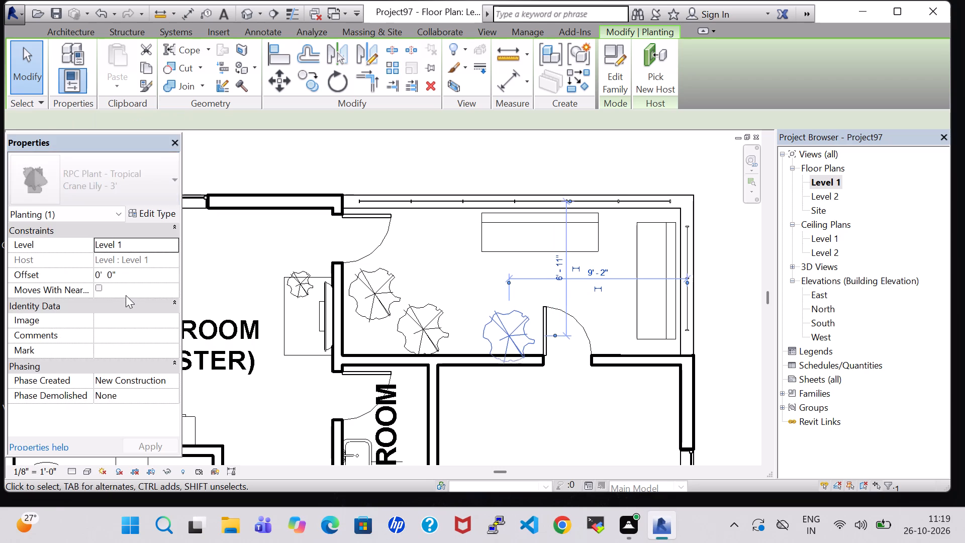
{"action": "key", "text": "Up"}
{"action": "key", "text": "Up"}
{"action": "key", "text": "Up"}
{"action": "key", "text": "Up"}
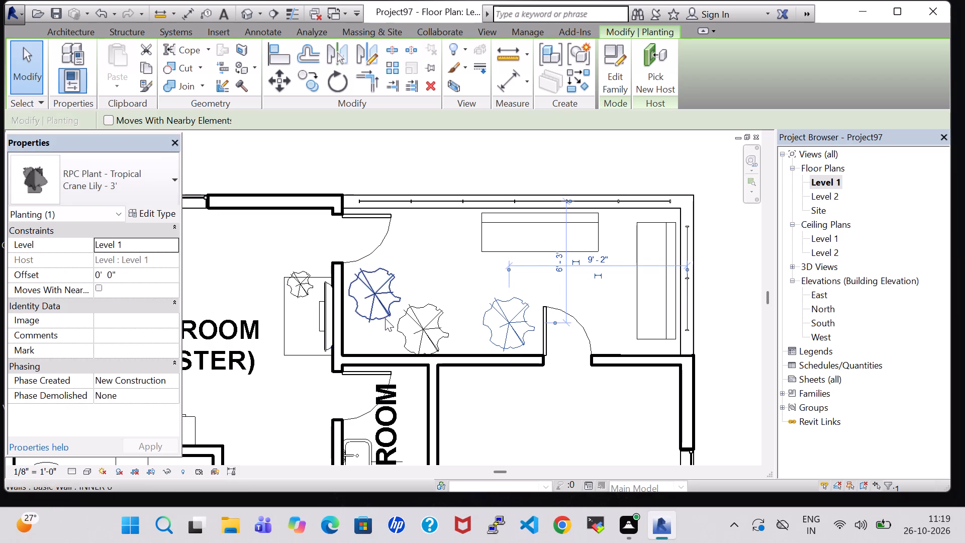
Nudge the open area's Jungle Flame - 3' plant east along the south wall.
{"action": "left_click", "coordinate": [403, 322]}
{"action": "key", "text": "Right"}
{"action": "key", "text": "Right"}
{"action": "key", "text": "Right"}
{"action": "key", "text": "Right"}
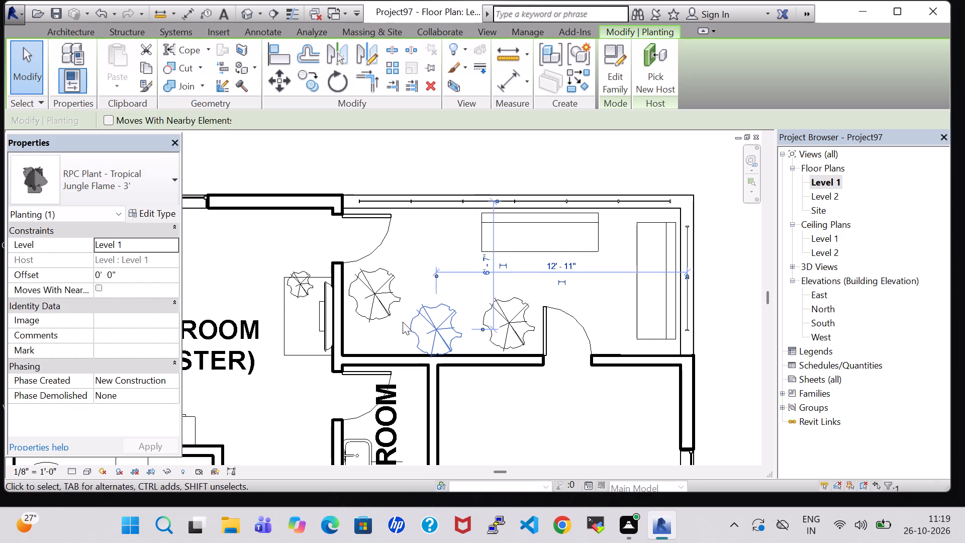
{"action": "key", "text": "Right"}
Nudge the Crane Lily plant by the open area's west wall south, in line with the other two large plants.
{"action": "left_click", "coordinate": [376, 306]}
{"action": "key", "text": "Down"}
{"action": "key", "text": "Down"}
{"action": "key", "text": "Down"}
{"action": "key", "text": "Down"}
{"action": "key", "text": "Down"}
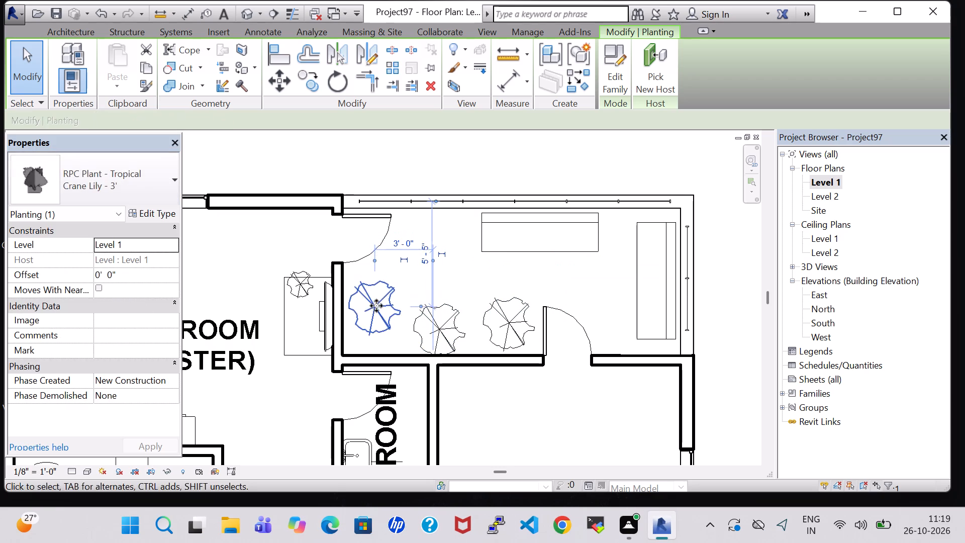
{"action": "key", "text": "Down"}
{"action": "key", "text": "Down"}
{"action": "key", "text": "Down"}
{"action": "key", "text": "Down"}
{"action": "key", "text": "Down"}
{"action": "left_click", "coordinate": [553, 284]}
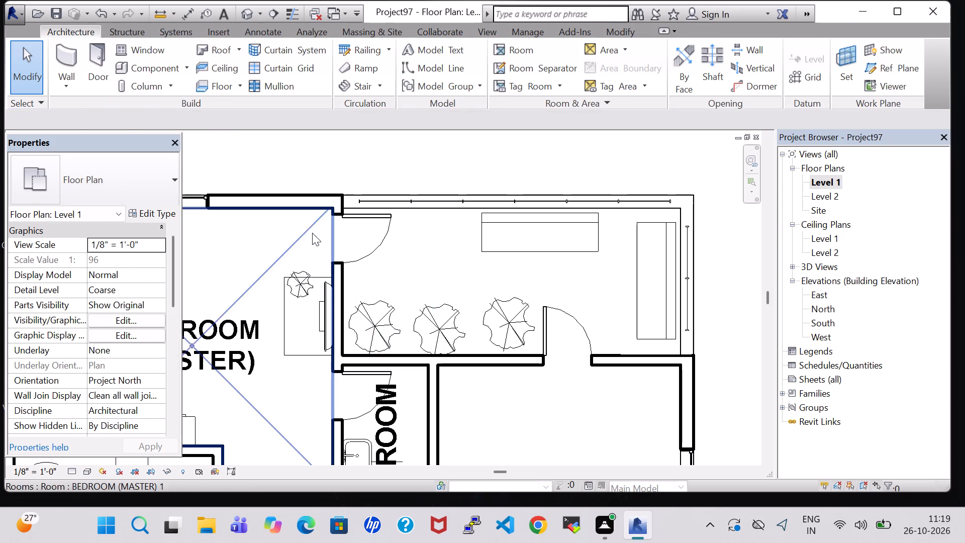
Place three more Agave - 1.5' plants in the open area: one at each end of the north bench and one east of the south door.
{"action": "left_click", "coordinate": [303, 274]}
{"action": "right_click", "coordinate": [303, 274]}
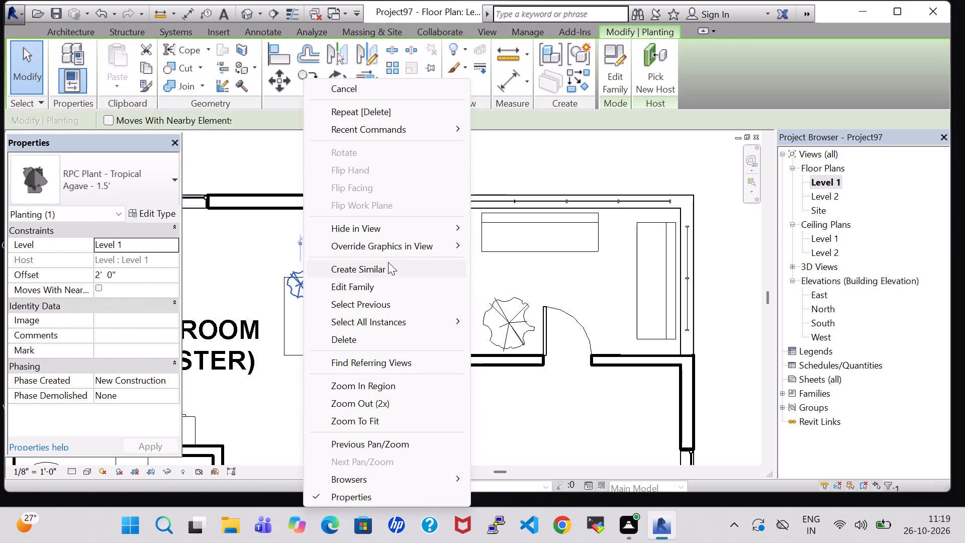
{"action": "left_click", "coordinate": [388, 263]}
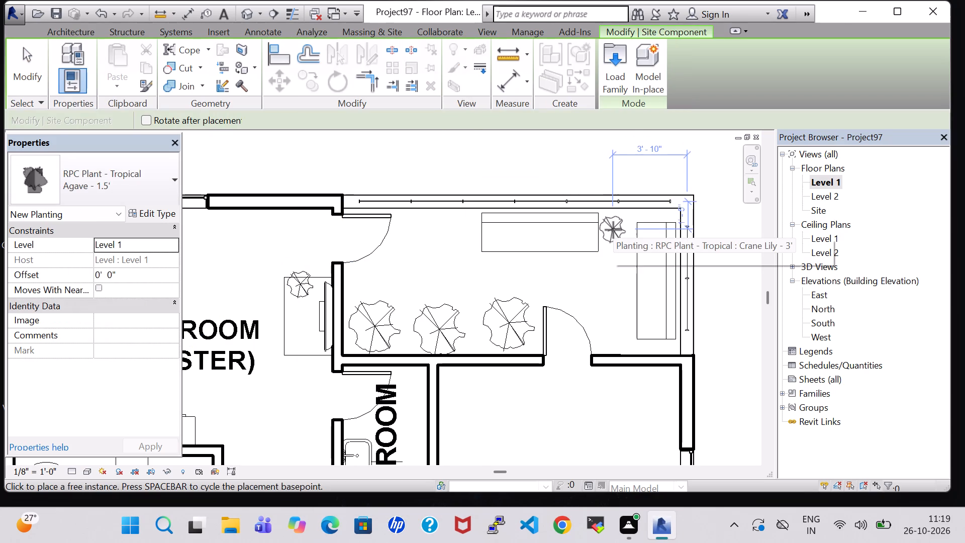
{"action": "scroll", "coordinate": [613, 230], "scroll_direction": "up", "scroll_amount": 2}
{"action": "left_click", "coordinate": [617, 230]}
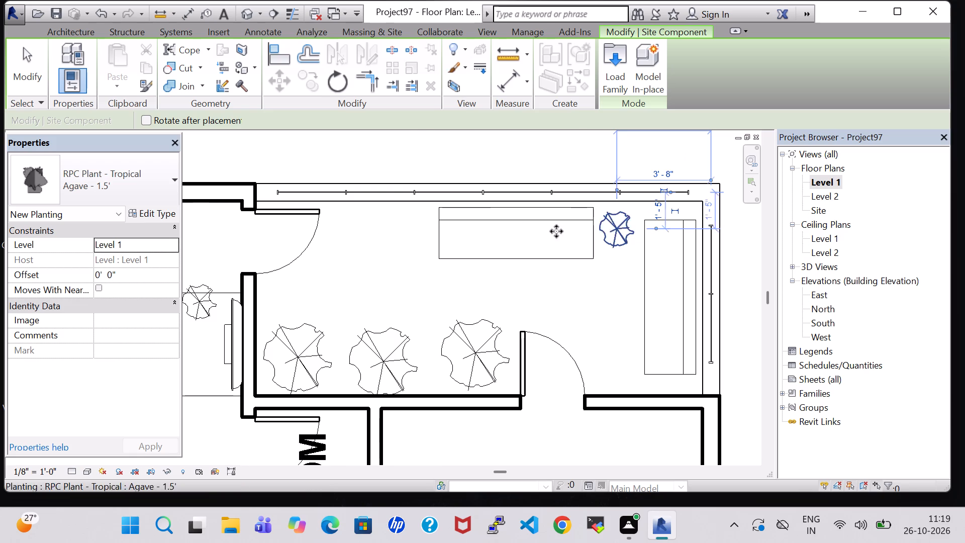
{"action": "left_click", "coordinate": [415, 228]}
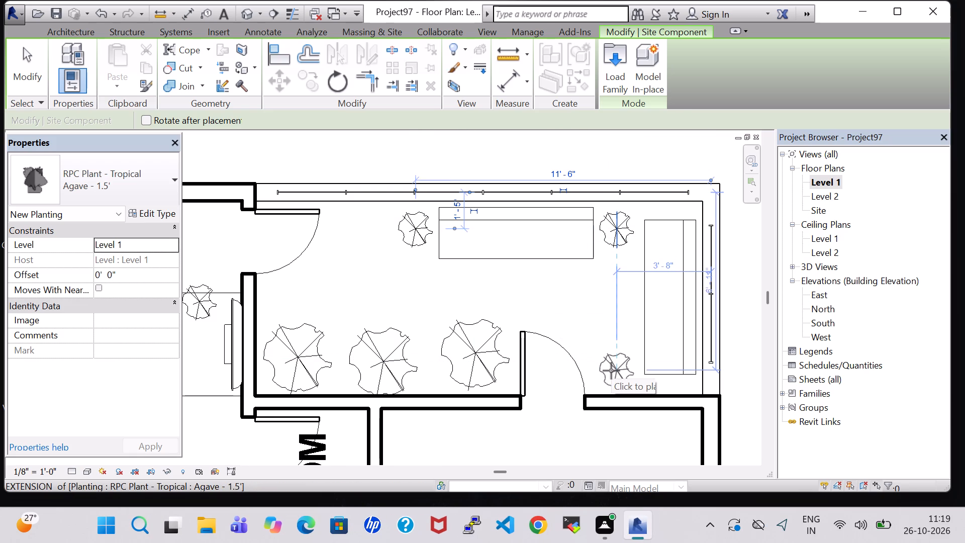
{"action": "left_click", "coordinate": [611, 373]}
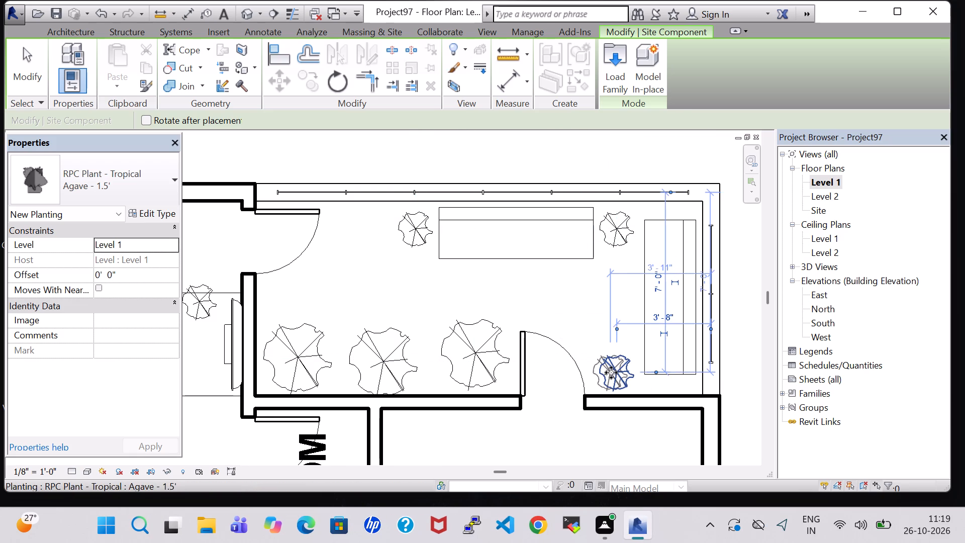
{"action": "key", "text": "Escape"}
{"action": "key", "text": "Escape"}
Examine the planted open area with its benches and railing in the 3D view.
{"action": "left_click", "coordinate": [238, 17]}
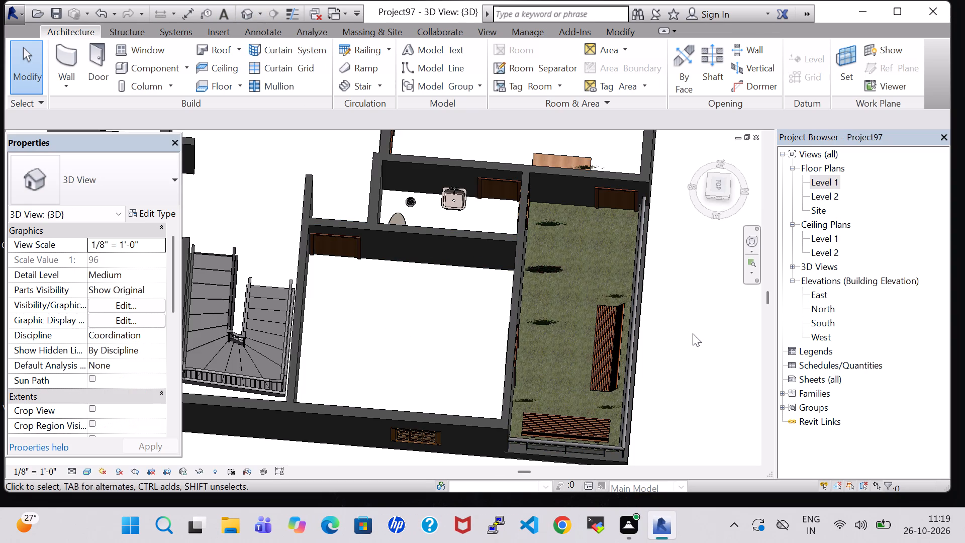
{"action": "middle_click_drag", "start_coordinate": [693, 334], "coordinate": [591, 259], "text": "shift"}
{"action": "middle_click_drag", "start_coordinate": [564, 329], "coordinate": [518, 231], "text": "shift"}
{"action": "scroll", "coordinate": [518, 231], "scroll_direction": "up", "scroll_amount": 1, "text": "shift"}
{"action": "middle_click_drag", "start_coordinate": [281, 448], "coordinate": [507, 395]}
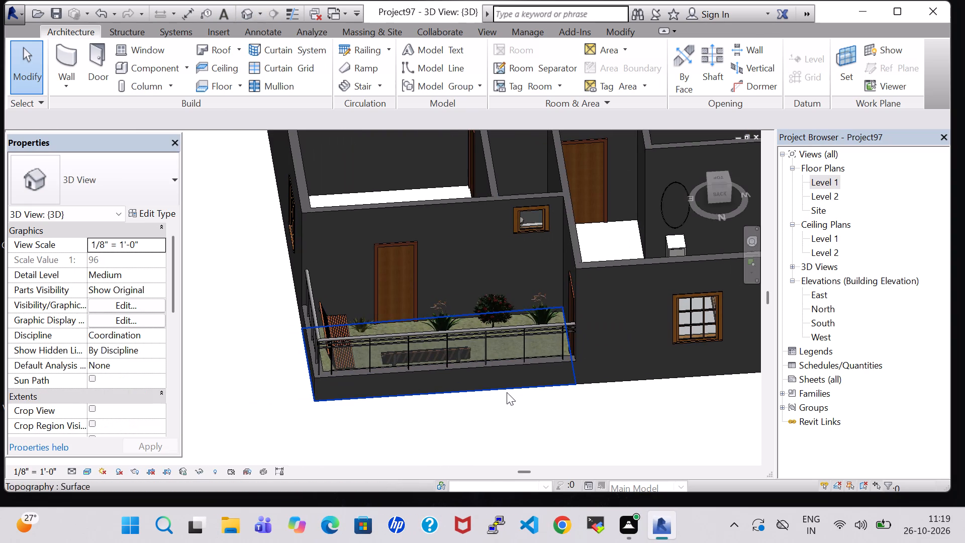
{"action": "middle_click_drag", "start_coordinate": [507, 392], "coordinate": [508, 424]}
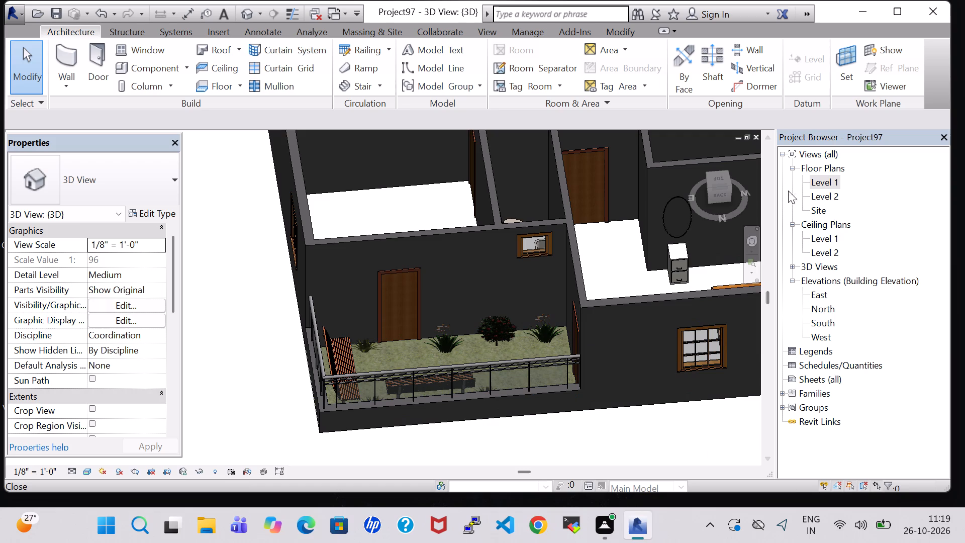
On the Level 1 plan, place a tagged room in the northeast open area and name it BACKYARD.
{"action": "double_click", "coordinate": [827, 176]}
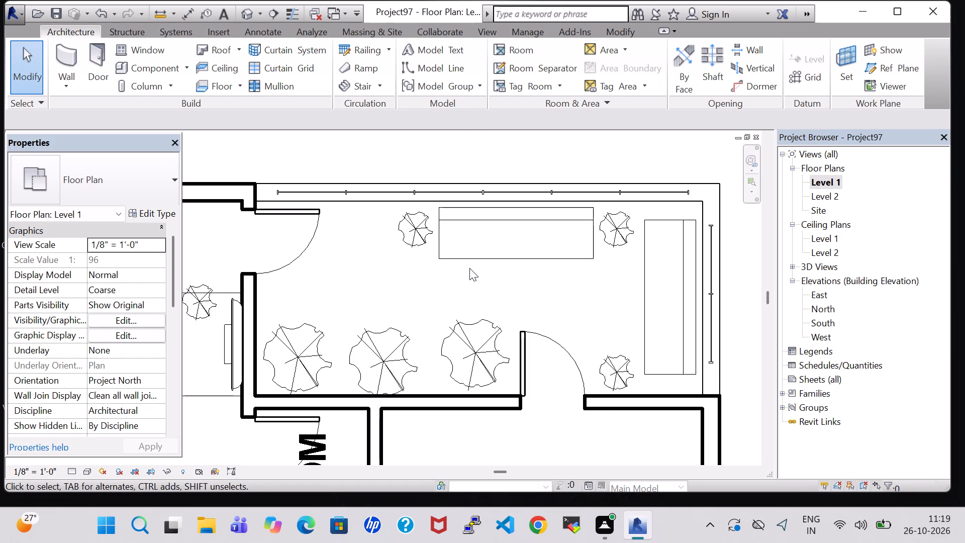
{"action": "scroll", "coordinate": [466, 270], "scroll_direction": "down", "scroll_amount": 1}
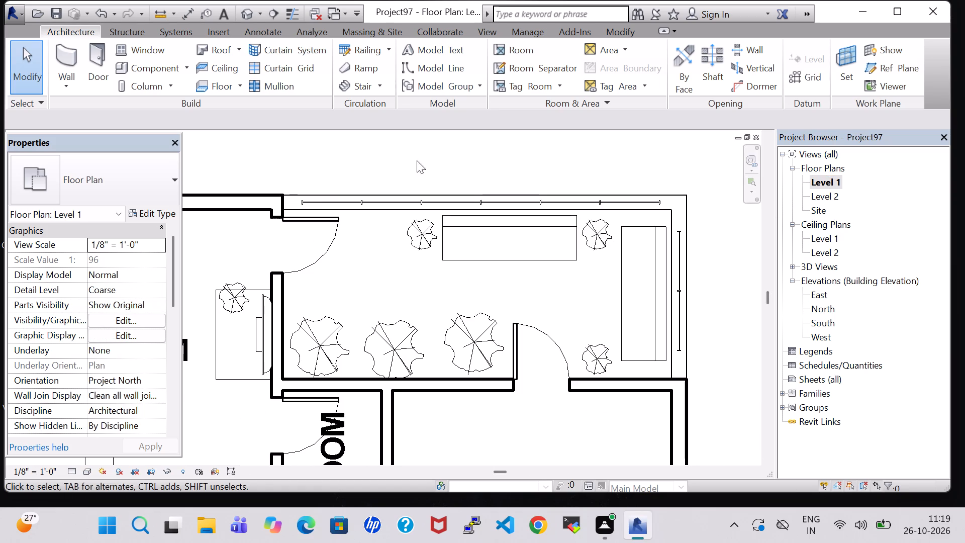
{"action": "left_click", "coordinate": [514, 45]}
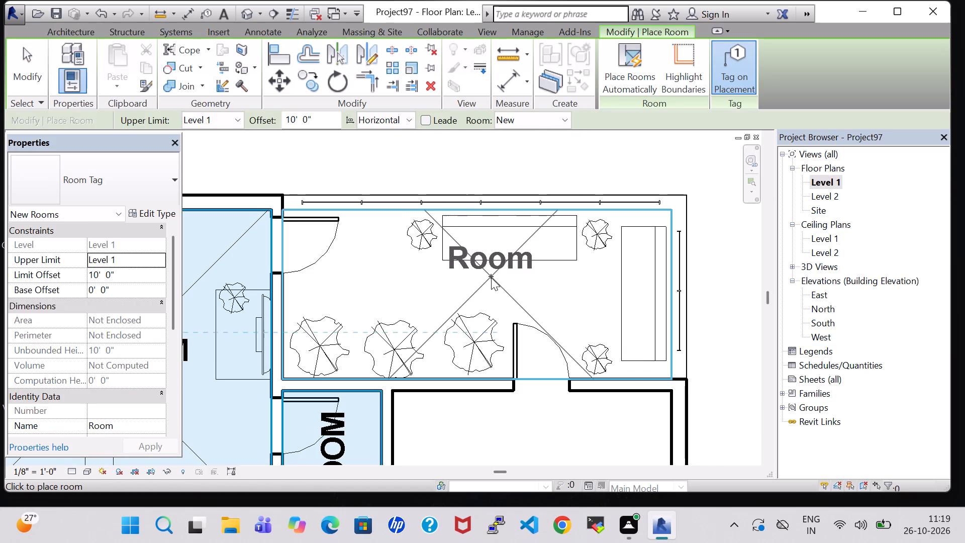
{"action": "left_click", "coordinate": [488, 300]}
{"action": "key", "text": "Escape"}
{"action": "key", "text": "Escape"}
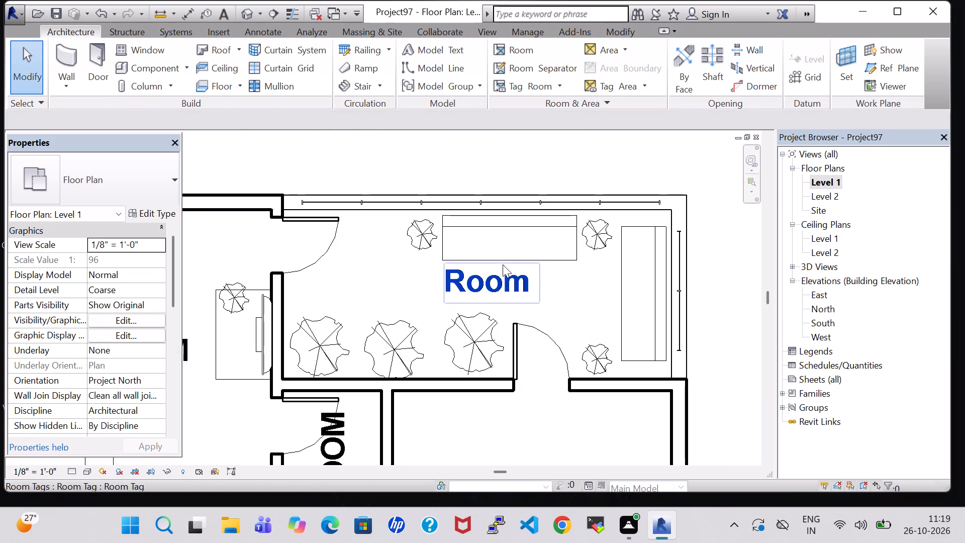
{"action": "double_click", "coordinate": [503, 277]}
{"action": "key", "text": "BackSpace"}
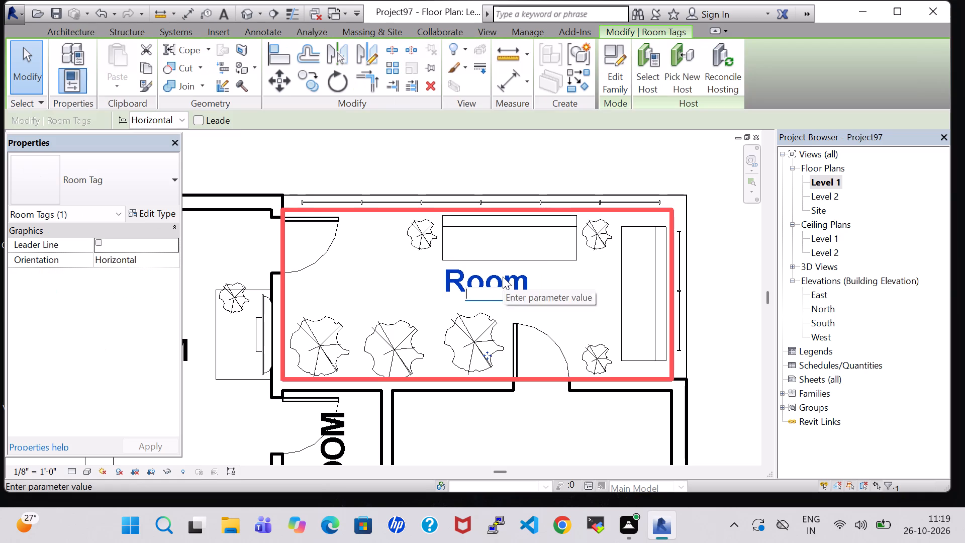
{"action": "type", "text": "BAC"}
{"action": "type", "text": "KYARD"}
{"action": "key", "text": "Return"}
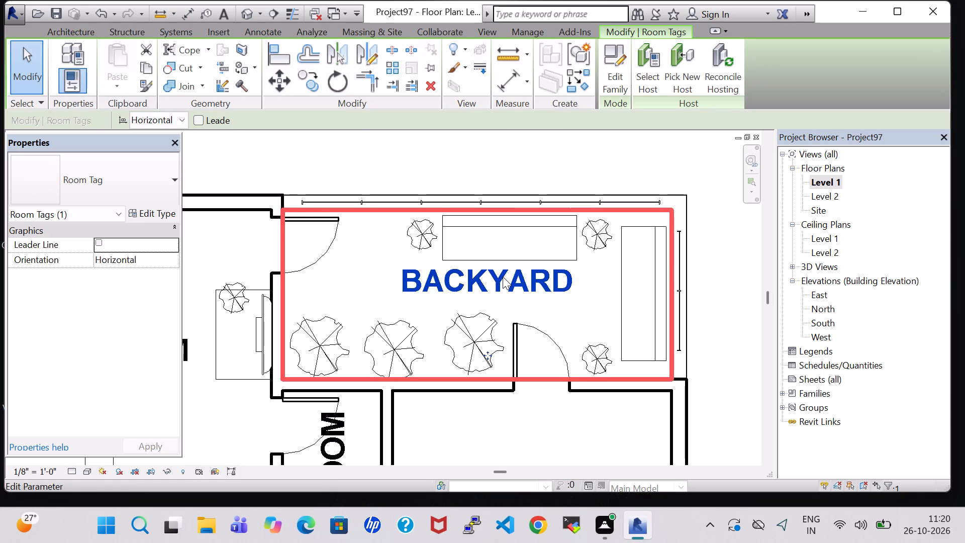
{"action": "scroll", "coordinate": [514, 281], "scroll_direction": "down", "scroll_amount": 5}
{"action": "left_click", "coordinate": [627, 249]}
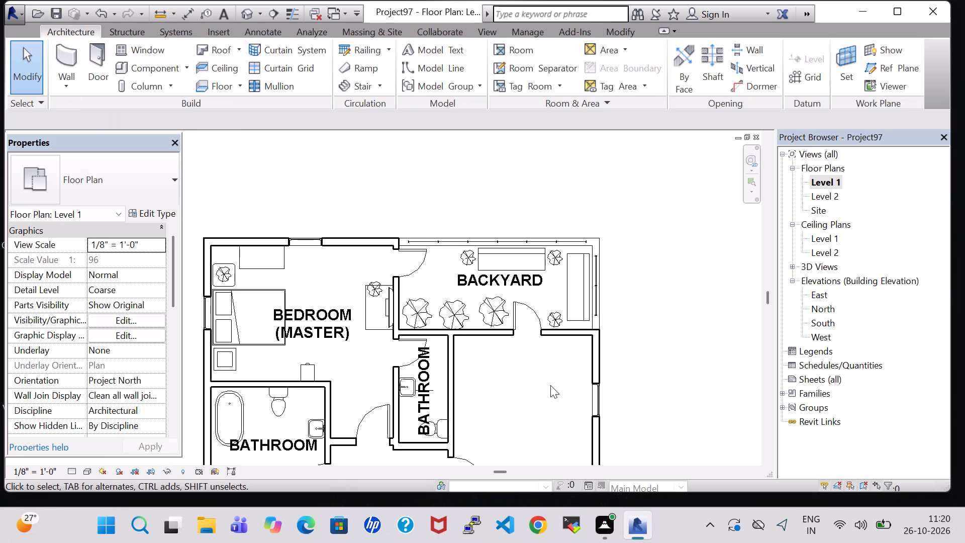
Place another Bed-Box Queen 60" x 79" in the room south of the backyard, with its head toward the east window wall.
{"action": "middle_click_drag", "start_coordinate": [550, 385], "coordinate": [543, 331]}
{"action": "middle_click_drag", "start_coordinate": [543, 325], "coordinate": [543, 306]}
{"action": "left_click", "coordinate": [255, 219]}
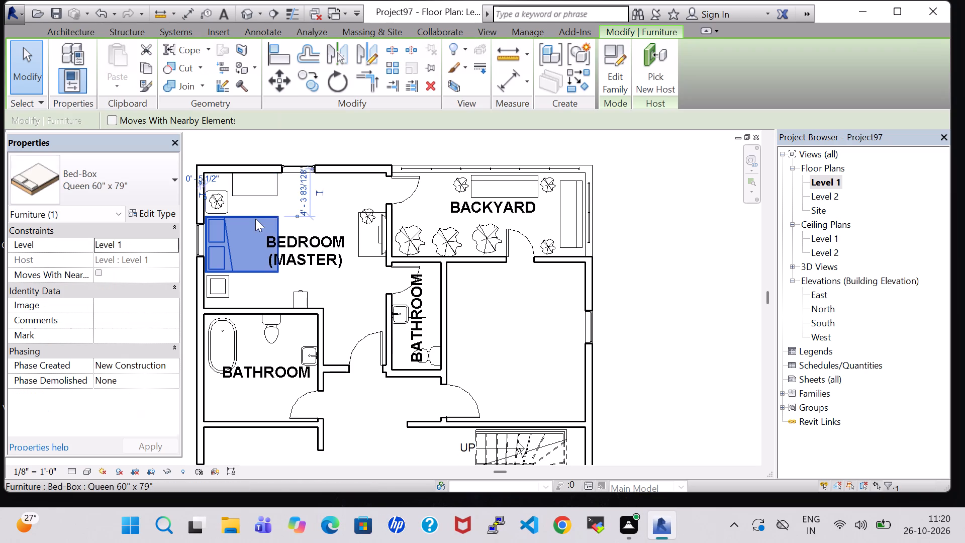
{"action": "right_click", "coordinate": [255, 219]}
{"action": "left_click", "coordinate": [344, 267]}
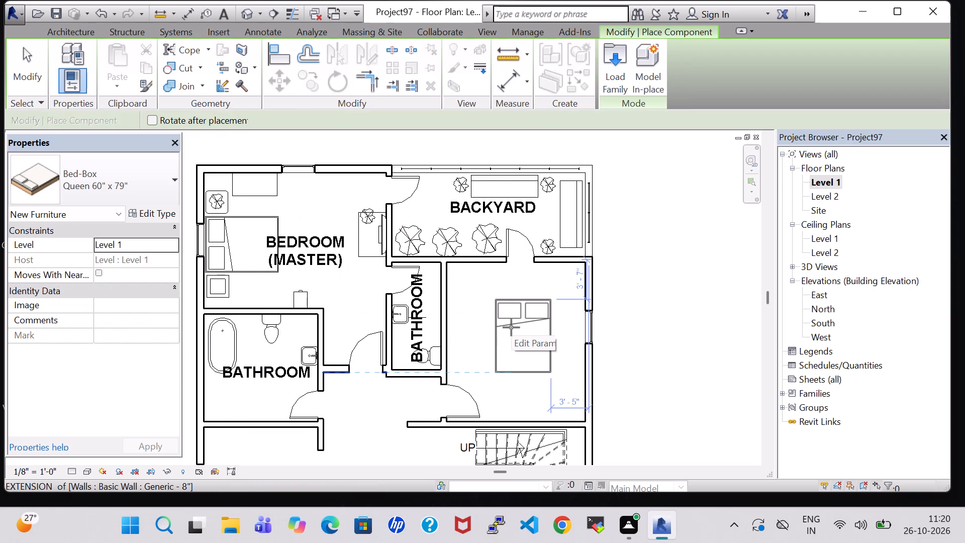
{"action": "key", "text": "space"}
{"action": "key", "text": "space"}
{"action": "key", "text": "space"}
{"action": "key", "text": "space"}
{"action": "key", "text": "space"}
{"action": "key", "text": "space"}
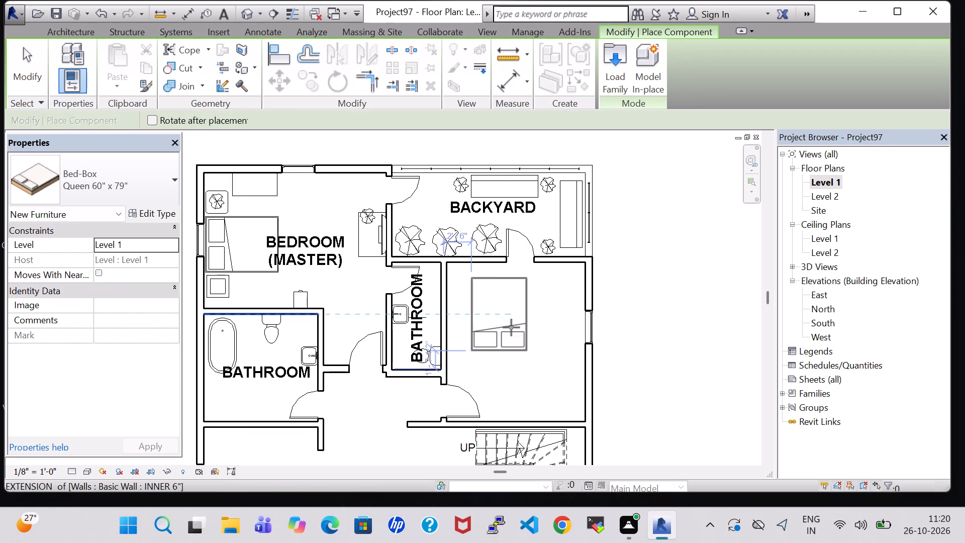
{"action": "key", "text": "space"}
{"action": "scroll", "coordinate": [511, 327], "scroll_direction": "up", "scroll_amount": 1}
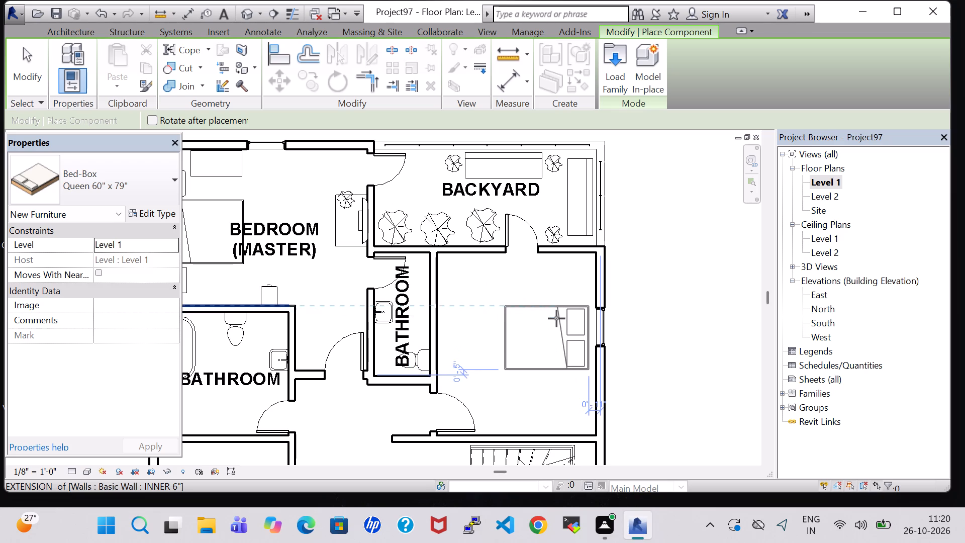
{"action": "left_click", "coordinate": [556, 315]}
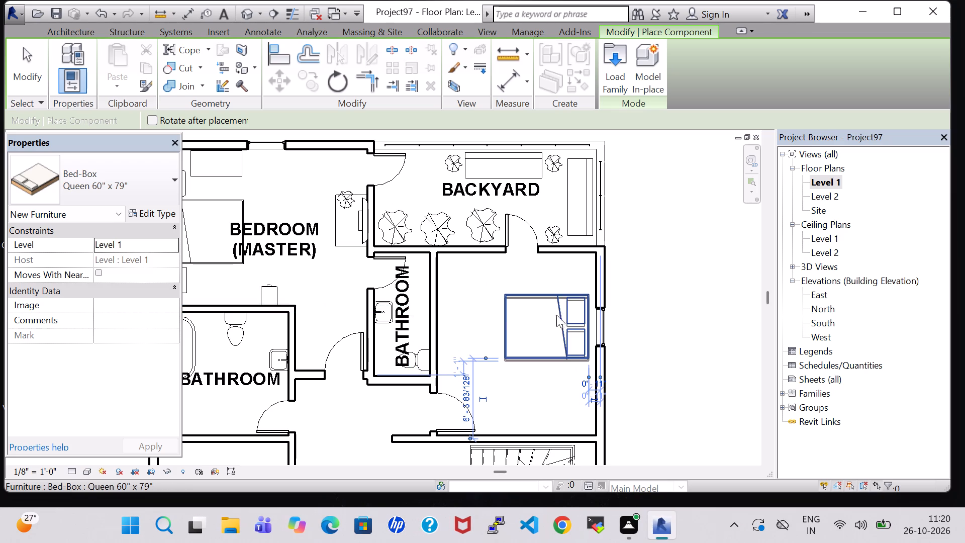
{"action": "key", "text": "Escape"}
{"action": "left_click", "coordinate": [556, 315]}
{"action": "key", "text": "Escape"}
{"action": "key", "text": "Escape"}
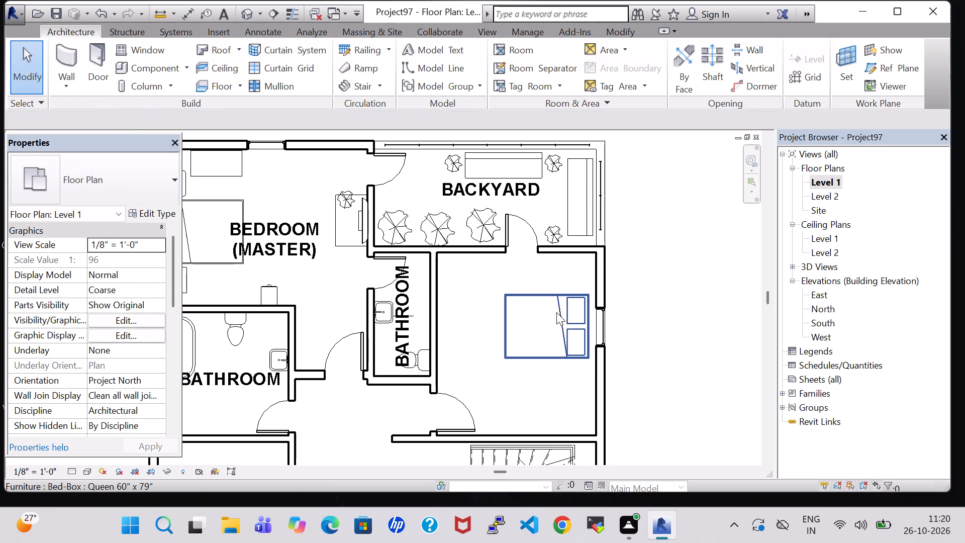
Nudge the new queen bed slightly east toward the window wall.
{"action": "left_click", "coordinate": [556, 302]}
{"action": "key", "text": "Right"}
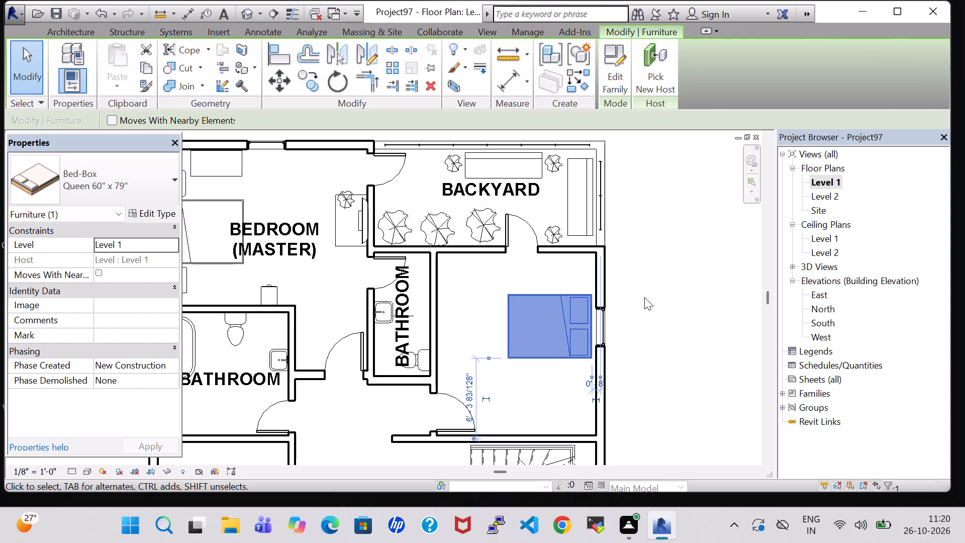
{"action": "left_click", "coordinate": [644, 297]}
Place another Table-Coffee 24" x 24" x 24" north of the new bed, in the room's northeast corner.
{"action": "left_click", "coordinate": [191, 279]}
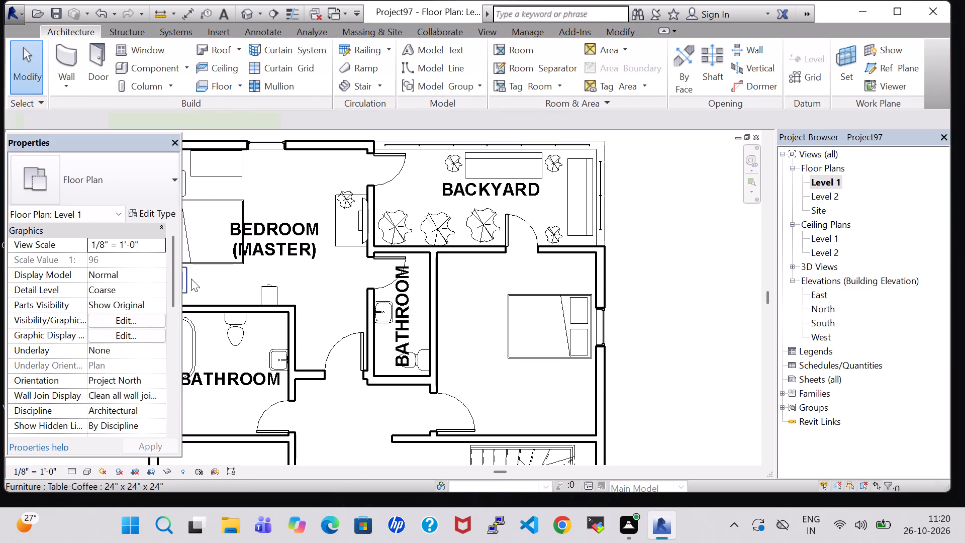
{"action": "right_click", "coordinate": [191, 279]}
{"action": "left_click", "coordinate": [267, 275]}
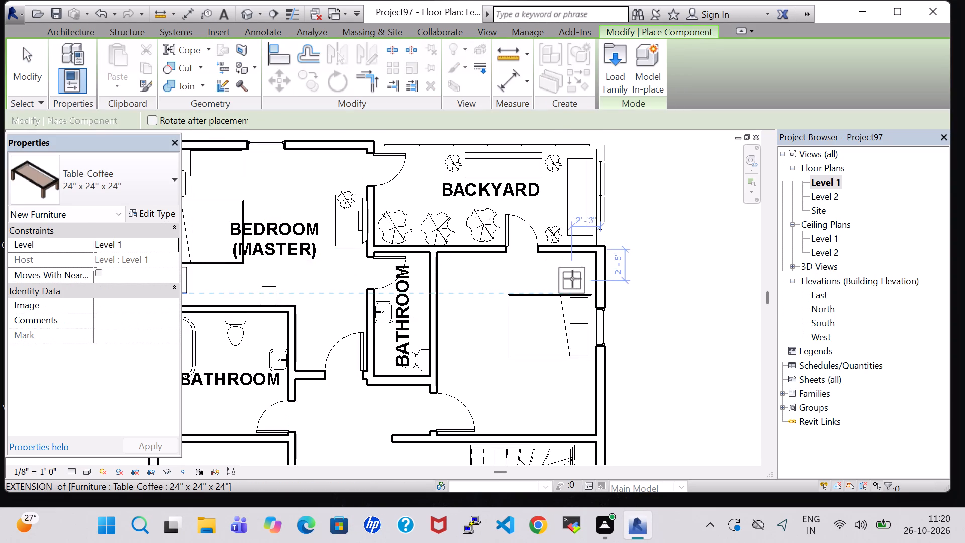
{"action": "scroll", "coordinate": [572, 279], "scroll_direction": "up", "scroll_amount": 2}
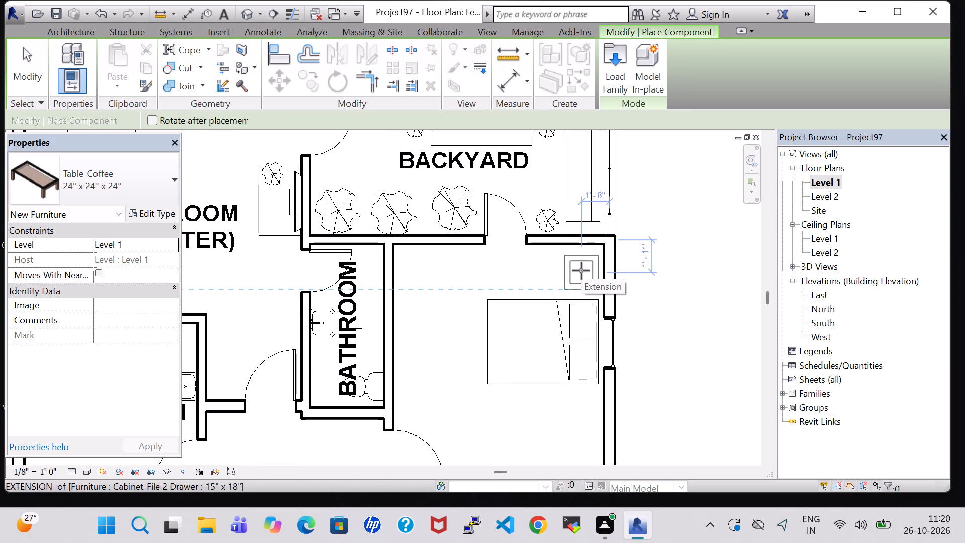
{"action": "left_click", "coordinate": [581, 270]}
{"action": "key", "text": "Escape"}
{"action": "key", "text": "Escape"}
Place another Table-End 24" x 24" south of the bed in the east bedroom, beside the east wall.
{"action": "scroll", "coordinate": [577, 271], "scroll_direction": "down", "scroll_amount": 4}
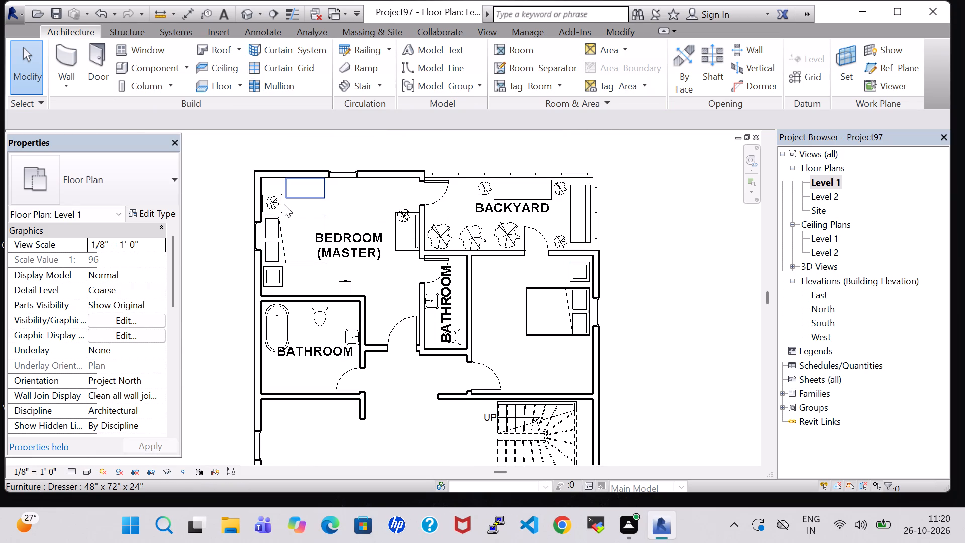
{"action": "scroll", "coordinate": [278, 204], "scroll_direction": "up", "scroll_amount": 3}
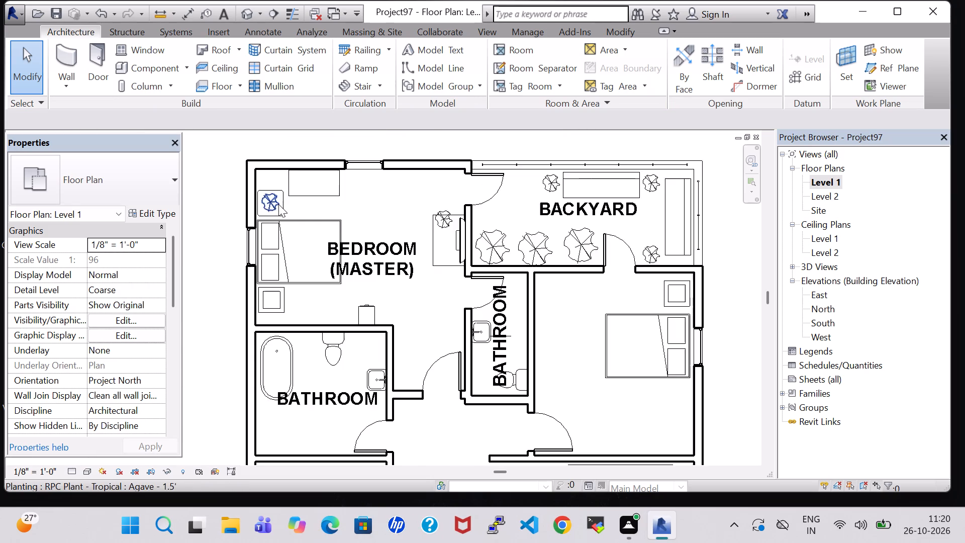
{"action": "scroll", "coordinate": [278, 204], "scroll_direction": "up", "scroll_amount": 3}
{"action": "left_click", "coordinate": [285, 188]}
{"action": "right_click", "coordinate": [285, 188]}
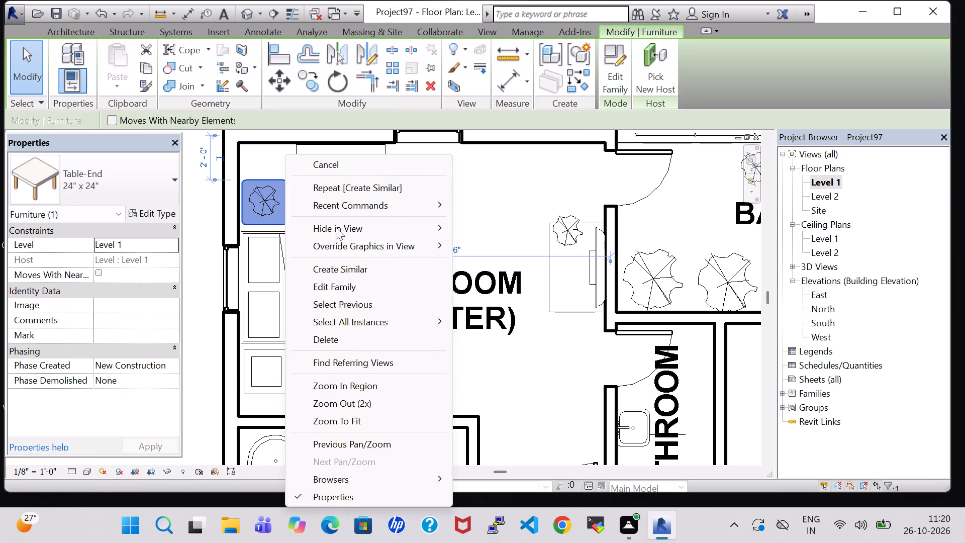
{"action": "left_click", "coordinate": [368, 267]}
{"action": "scroll", "coordinate": [581, 341], "scroll_direction": "down", "scroll_amount": 4}
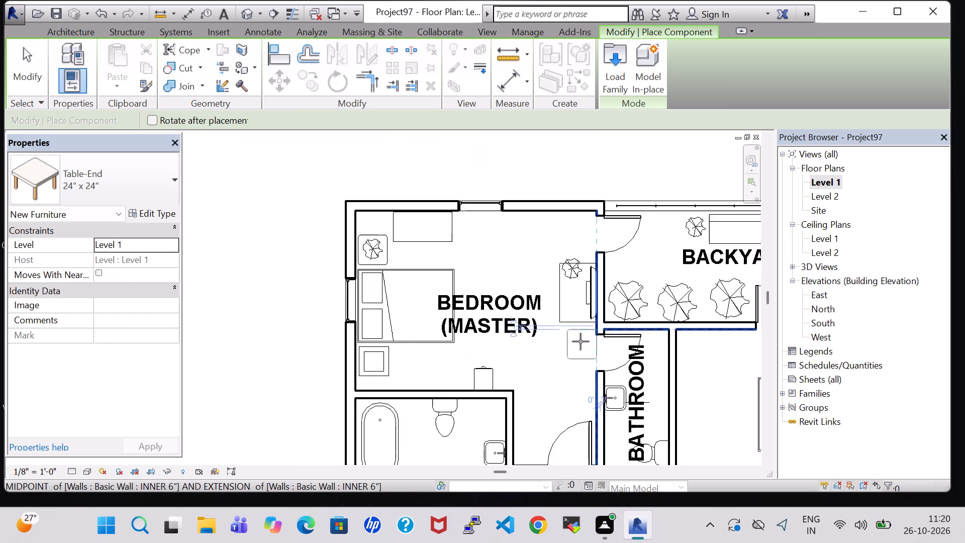
{"action": "middle_click_drag", "start_coordinate": [577, 342], "coordinate": [444, 340]}
{"action": "middle_click_drag", "start_coordinate": [703, 408], "coordinate": [677, 268]}
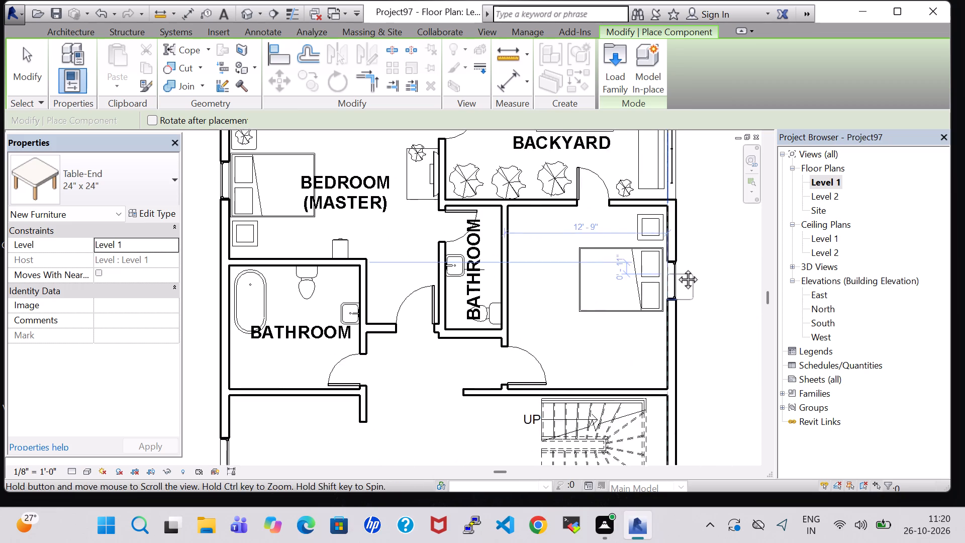
{"action": "middle_click_drag", "start_coordinate": [677, 268], "coordinate": [676, 266]}
{"action": "scroll", "coordinate": [652, 315], "scroll_direction": "up", "scroll_amount": 5}
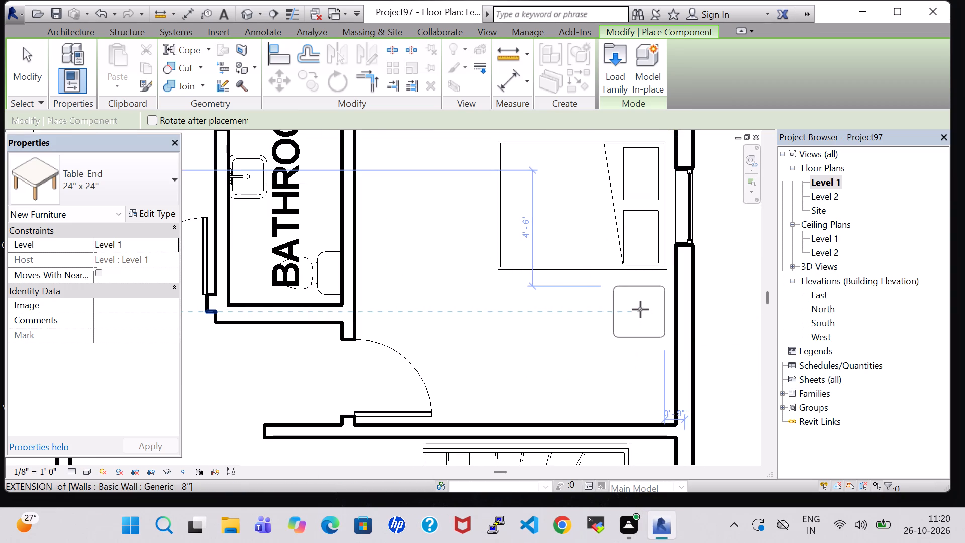
{"action": "left_click", "coordinate": [640, 307]}
{"action": "key", "text": "Escape"}
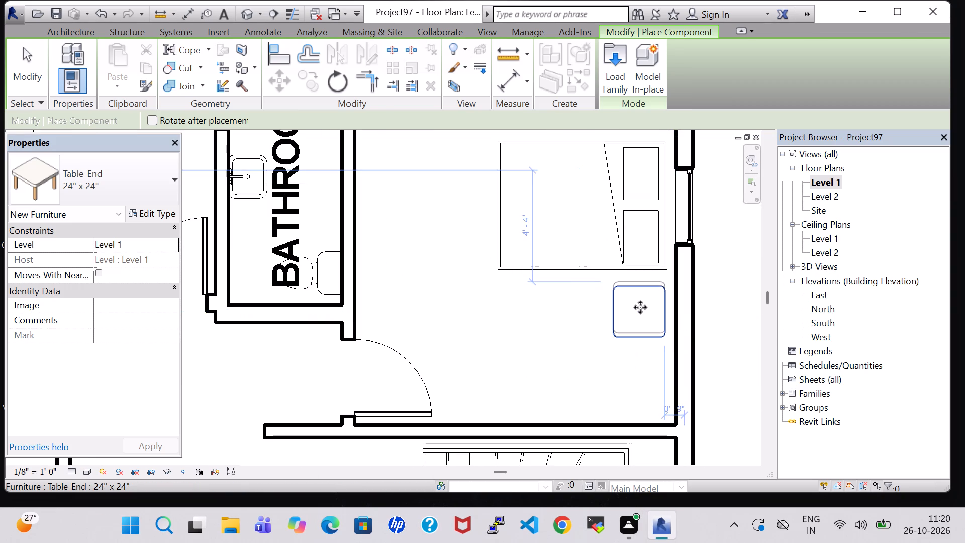
{"action": "key", "text": "Escape"}
Nudge the new end table east toward the wall and north toward the bed.
{"action": "left_click", "coordinate": [640, 307]}
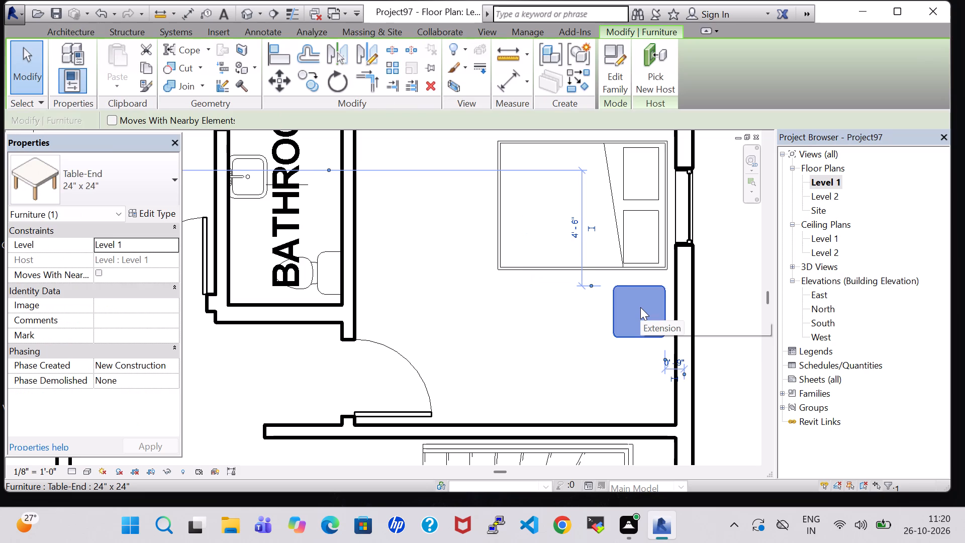
{"action": "key", "text": "Right"}
{"action": "key", "text": "Right"}
{"action": "key", "text": "Right"}
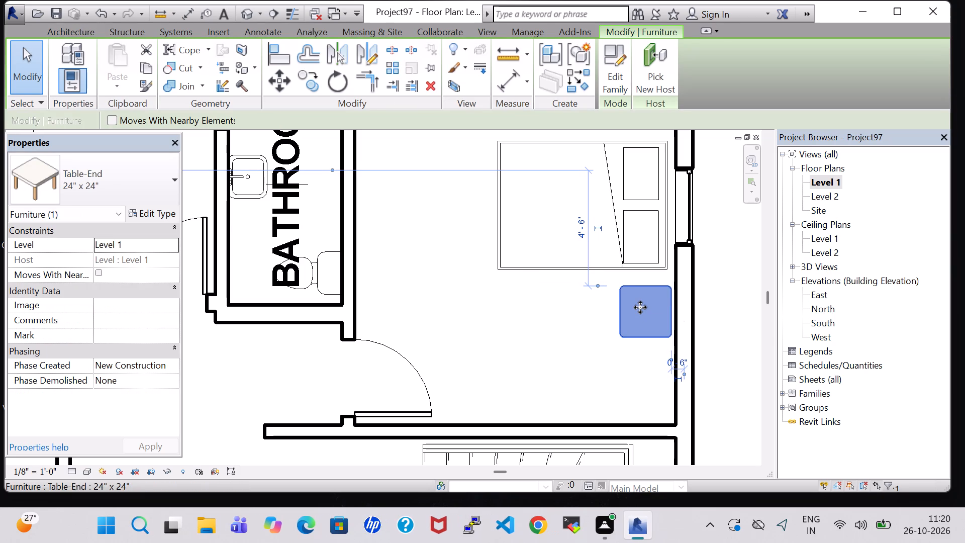
{"action": "key", "text": "Up"}
{"action": "key", "text": "Up"}
{"action": "key", "text": "Up"}
{"action": "key", "text": "Up"}
{"action": "key", "text": "Up"}
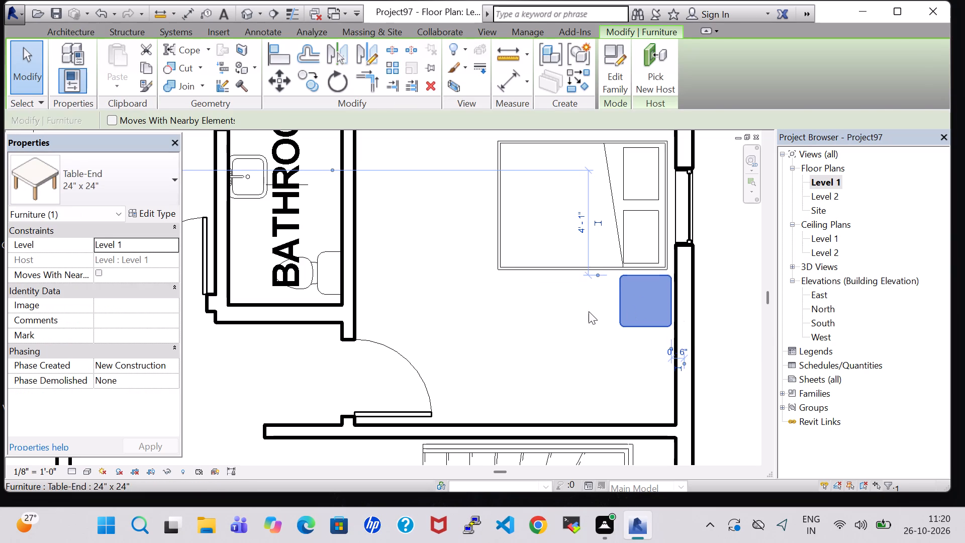
{"action": "left_click", "coordinate": [410, 267]}
Place another RPC Plant - Tropical Agave - 1.5' at the south edge of the new end table.
{"action": "scroll", "coordinate": [411, 266], "scroll_direction": "down", "scroll_amount": 8}
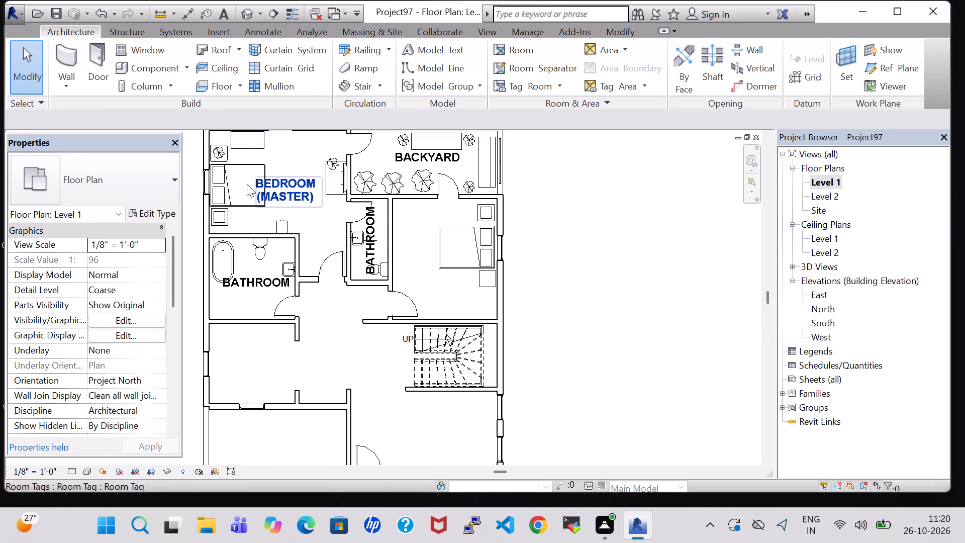
{"action": "left_click", "coordinate": [215, 153]}
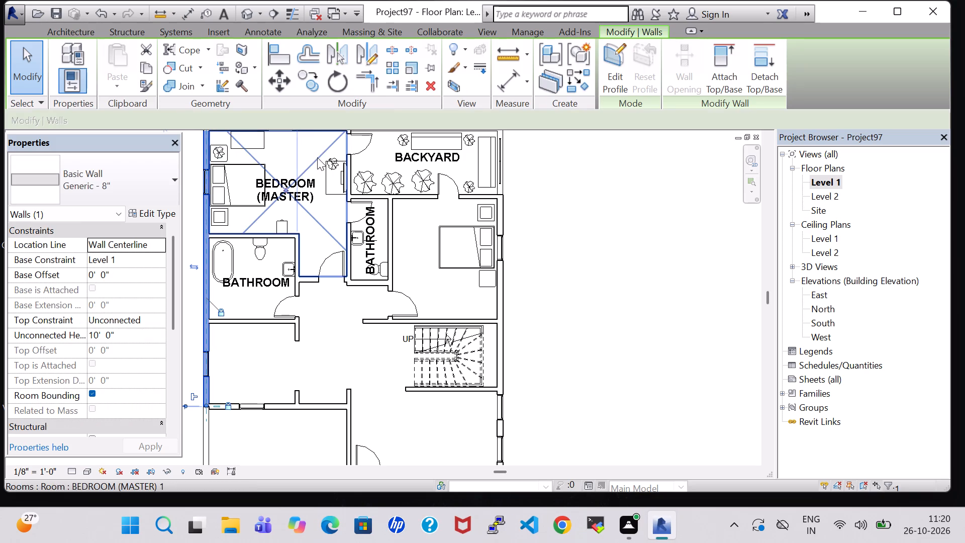
{"action": "left_click", "coordinate": [312, 136]}
{"action": "left_click", "coordinate": [218, 151]}
{"action": "right_click", "coordinate": [218, 151]}
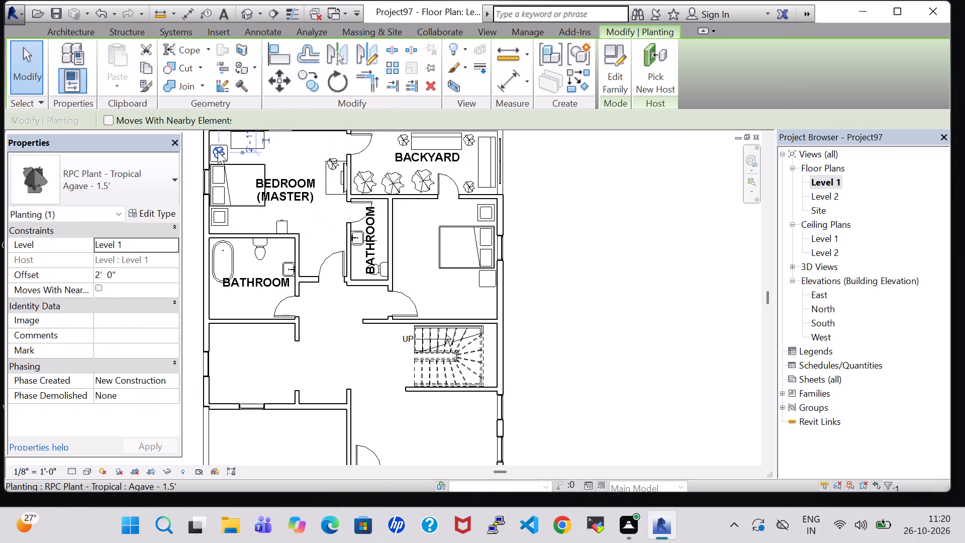
{"action": "left_click", "coordinate": [314, 270]}
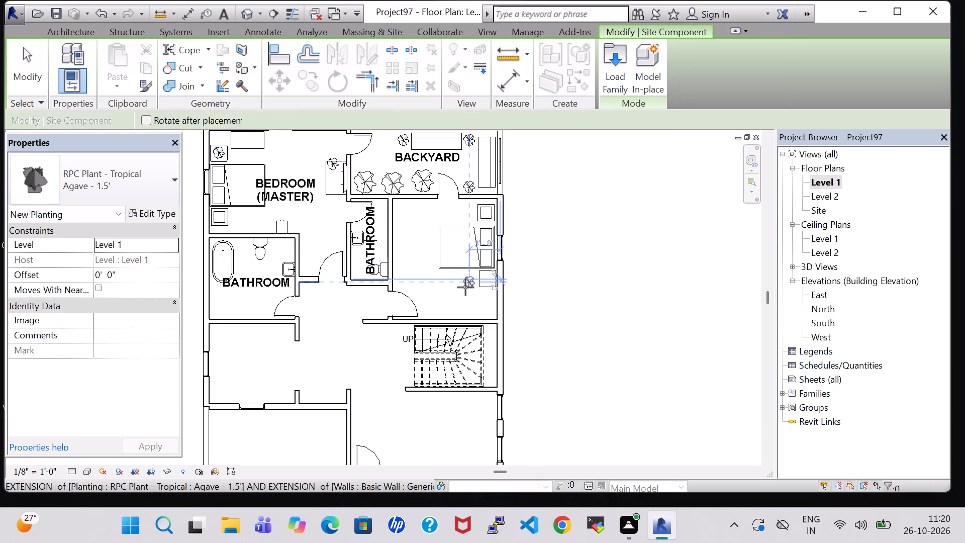
{"action": "scroll", "coordinate": [465, 287], "scroll_direction": "up", "scroll_amount": 6}
{"action": "left_click", "coordinate": [512, 292]}
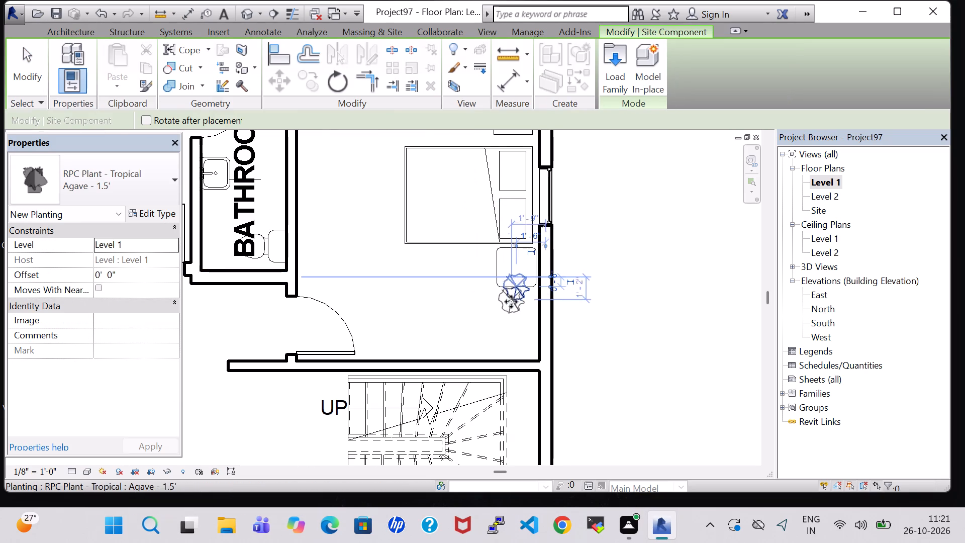
{"action": "key", "text": "Escape"}
{"action": "key", "text": "Escape"}
{"action": "key", "text": "Escape"}
Set the new agave plant's offset to 2' 0".
{"action": "left_click", "coordinate": [514, 302]}
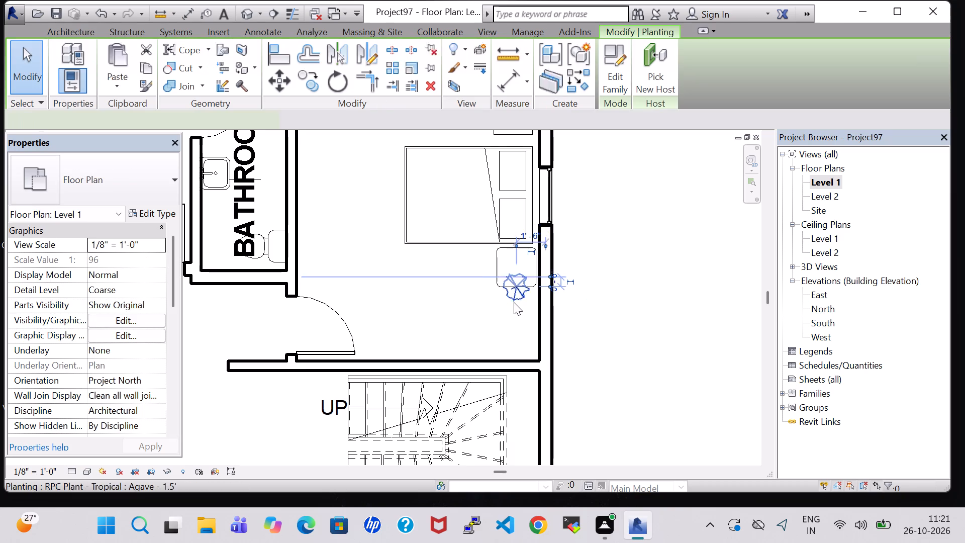
{"action": "left_click", "coordinate": [101, 278]}
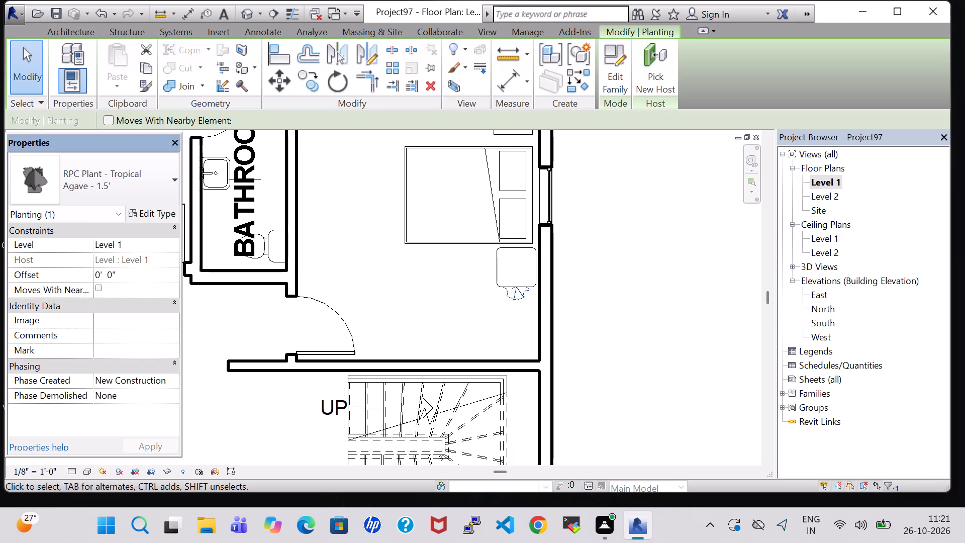
{"action": "key", "text": "BackSpace"}
{"action": "key", "text": "2"}
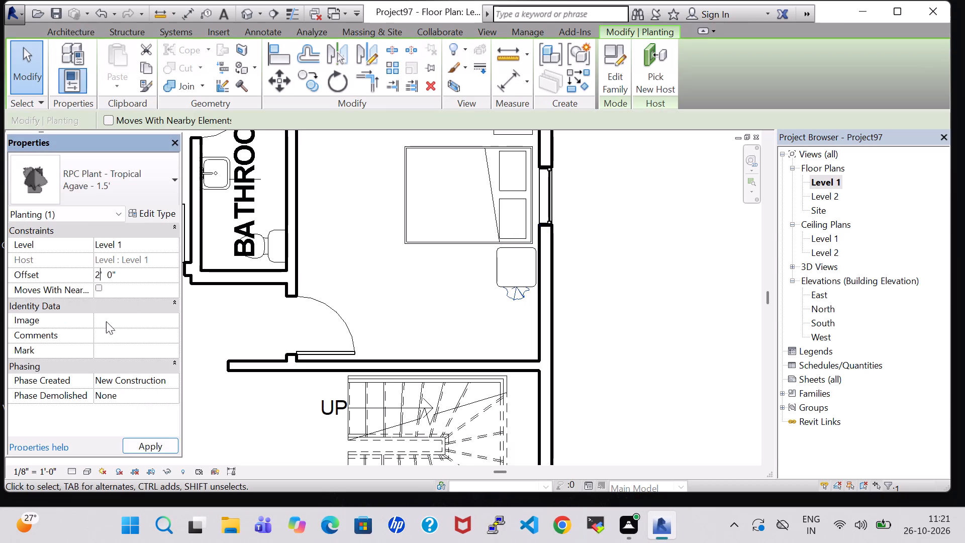
{"action": "left_click", "coordinate": [146, 449]}
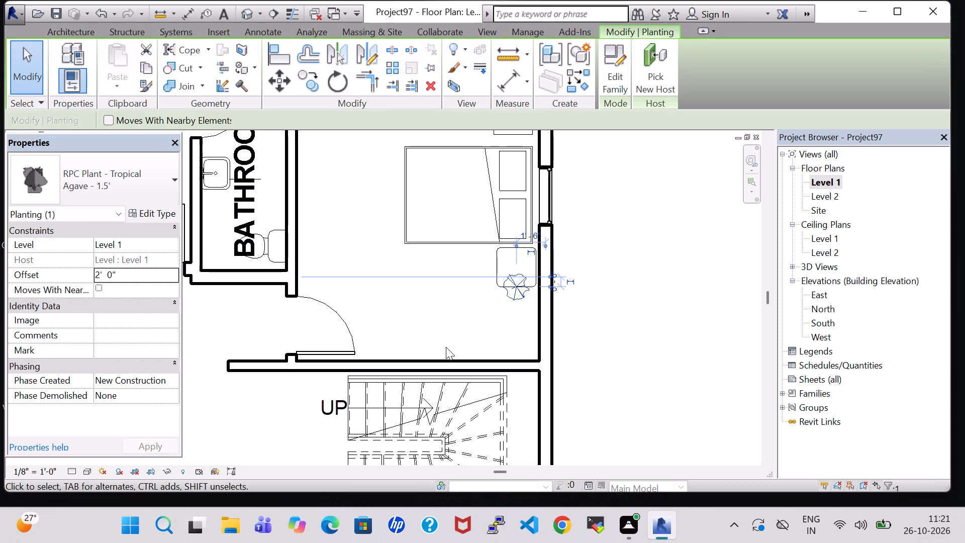
Nudge the agave plant north and slightly east so it is centered on the end table.
{"action": "key", "text": "Up"}
{"action": "key", "text": "Up"}
{"action": "key", "text": "Up"}
{"action": "key", "text": "Up"}
{"action": "key", "text": "Up"}
{"action": "key", "text": "Up"}
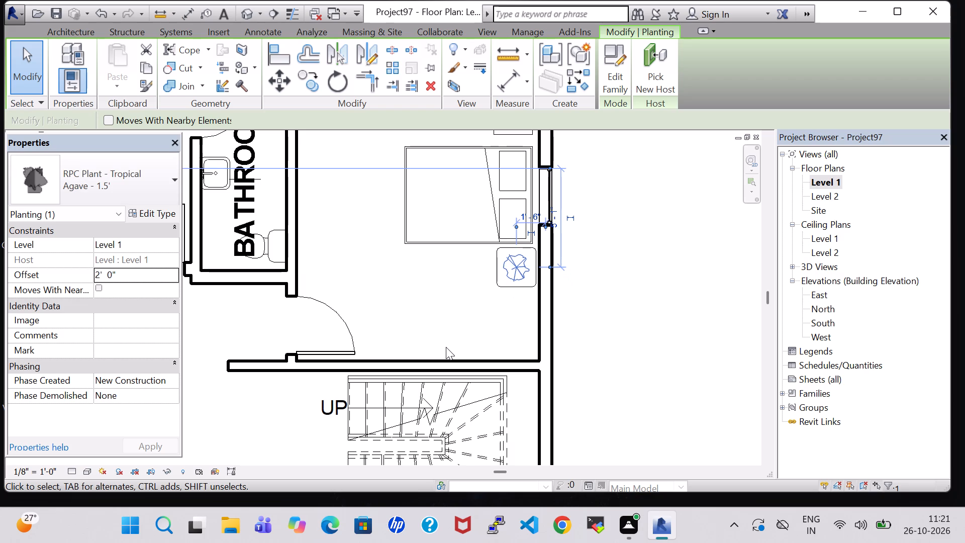
{"action": "key", "text": "Right"}
{"action": "left_click", "coordinate": [641, 262]}
Nudge the coffee table in the east bedroom's northeast corner slightly south, closer to the bed.
{"action": "scroll", "coordinate": [642, 260], "scroll_direction": "down", "scroll_amount": 3}
{"action": "middle_click_drag", "start_coordinate": [642, 260], "coordinate": [645, 328]}
{"action": "left_click", "coordinate": [560, 236]}
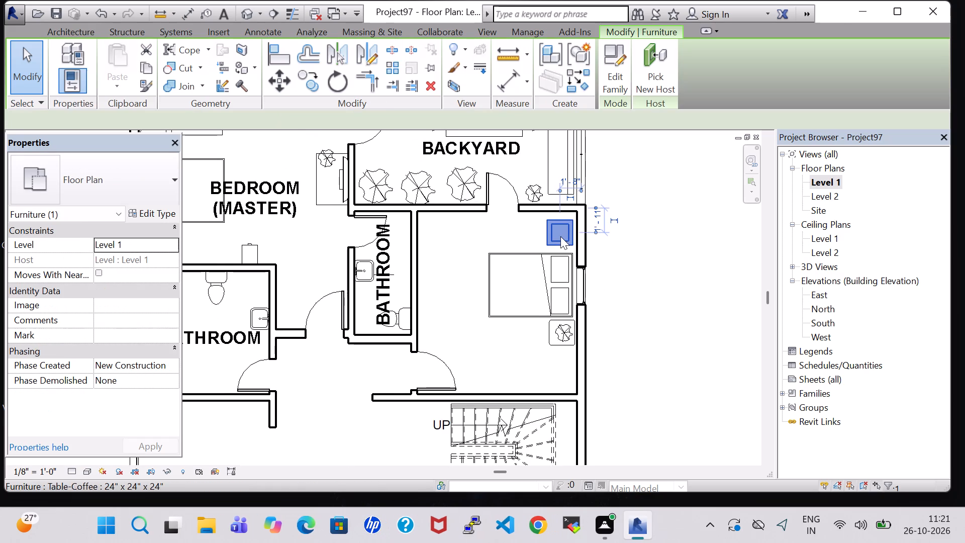
{"action": "key", "text": "Down"}
{"action": "key", "text": "Down"}
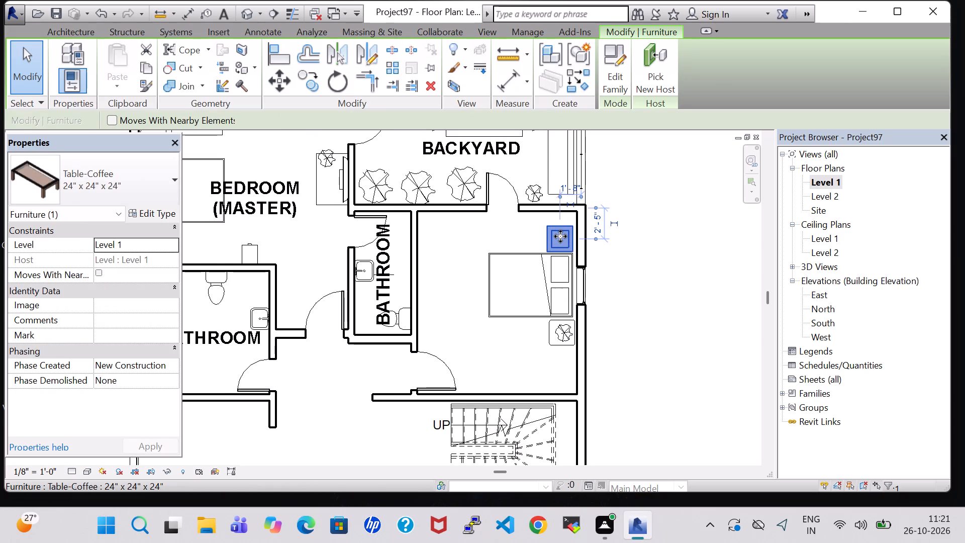
{"action": "key", "text": "Up"}
{"action": "left_click", "coordinate": [648, 269]}
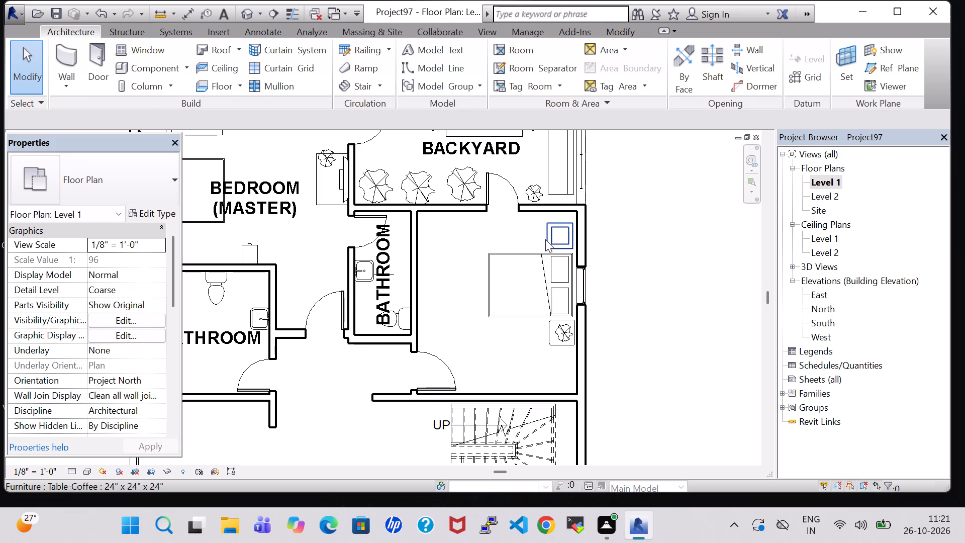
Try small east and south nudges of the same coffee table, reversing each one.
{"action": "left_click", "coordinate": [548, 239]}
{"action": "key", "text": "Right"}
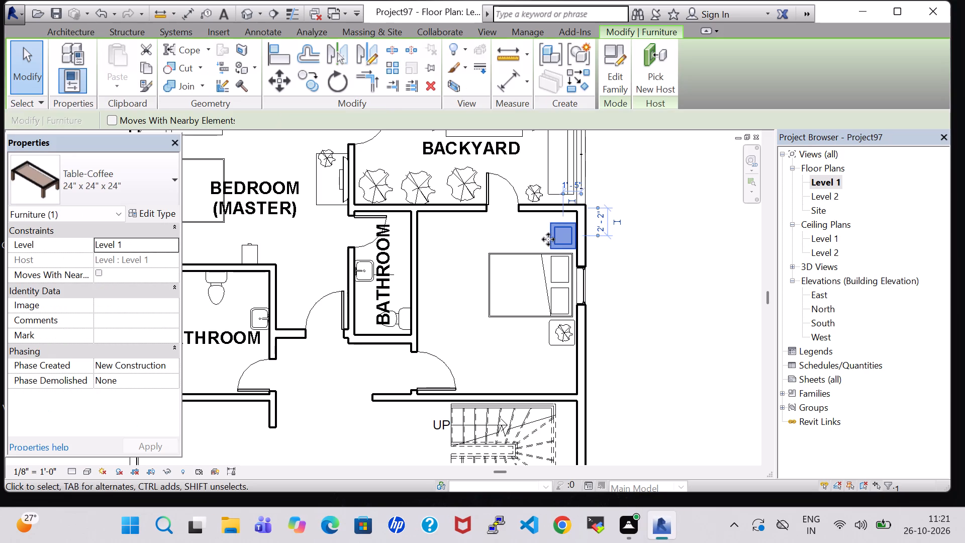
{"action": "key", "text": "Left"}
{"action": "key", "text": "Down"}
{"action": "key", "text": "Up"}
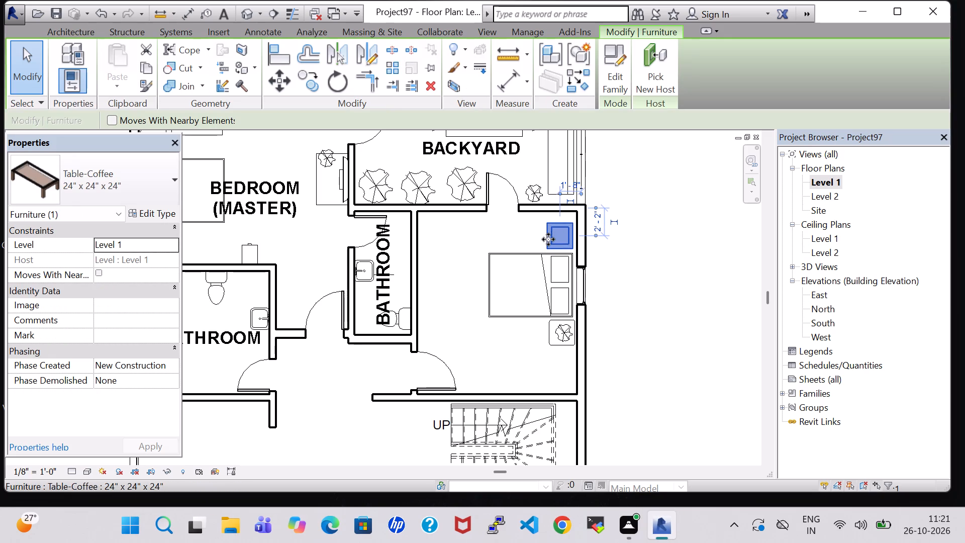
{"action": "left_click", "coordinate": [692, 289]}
Place another Dresser 48" x 72" x 24" in the east bedroom's southeast corner, its long side along the south wall.
{"action": "scroll", "coordinate": [692, 289], "scroll_direction": "down", "scroll_amount": 4}
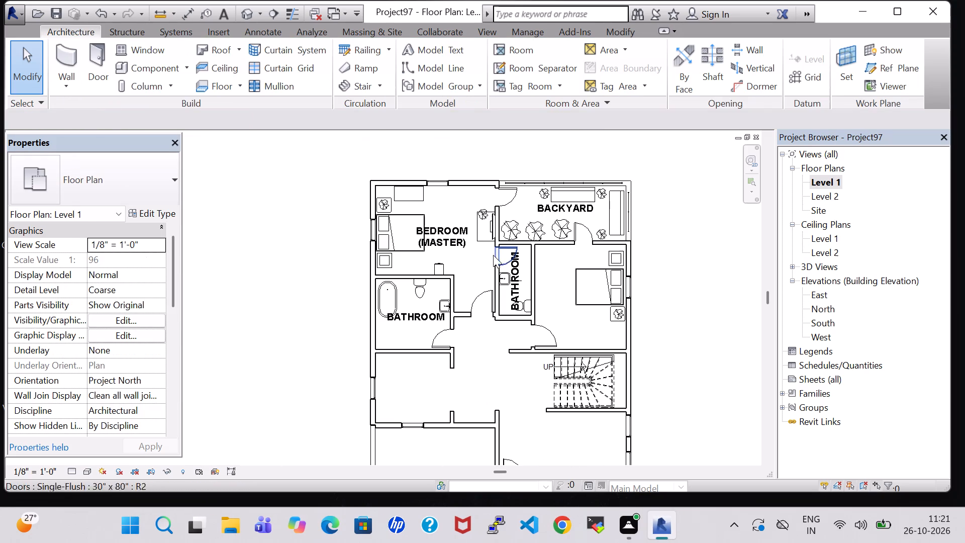
{"action": "left_click", "coordinate": [404, 199]}
{"action": "right_click", "coordinate": [404, 196]}
{"action": "left_click", "coordinate": [515, 269]}
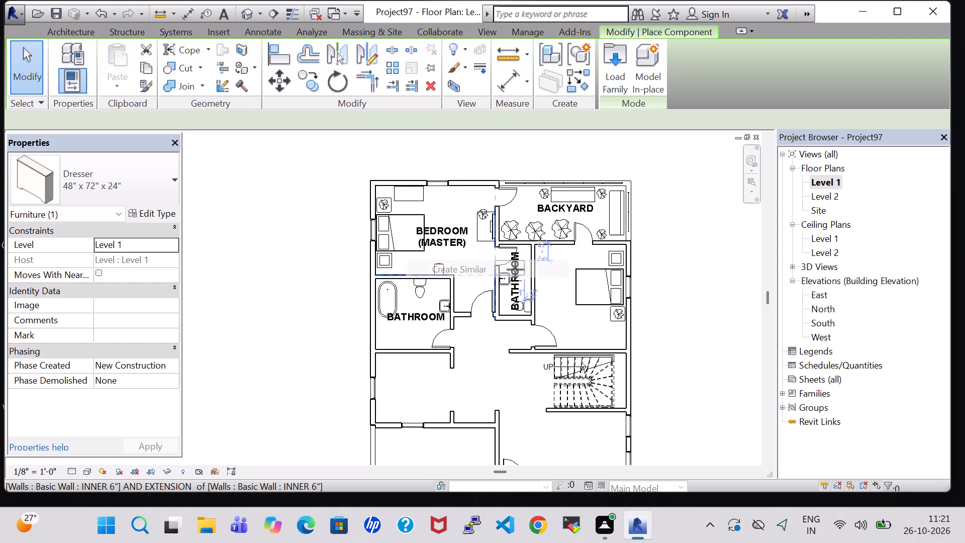
{"action": "key", "text": "space"}
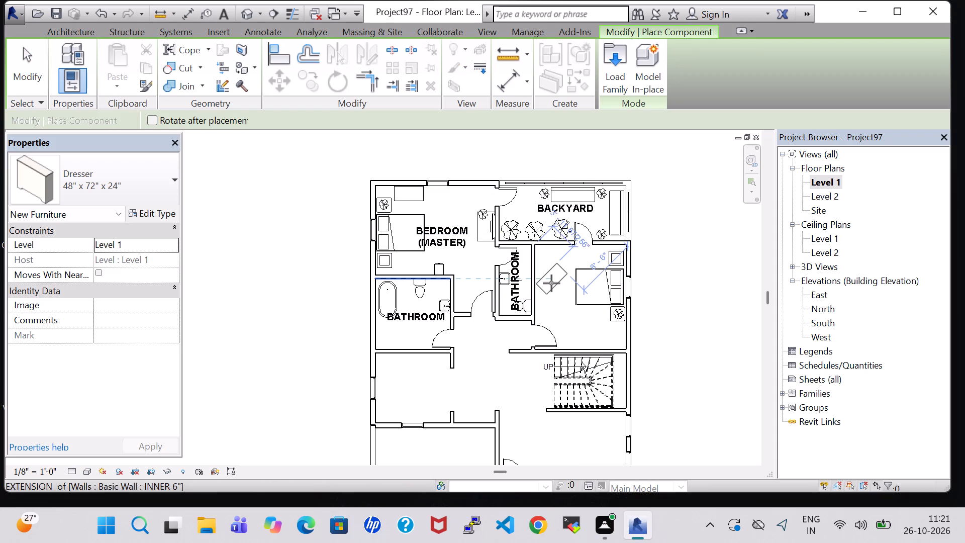
{"action": "key", "text": "space"}
{"action": "key", "text": "space"}
{"action": "key", "text": "space"}
{"action": "key", "text": "space"}
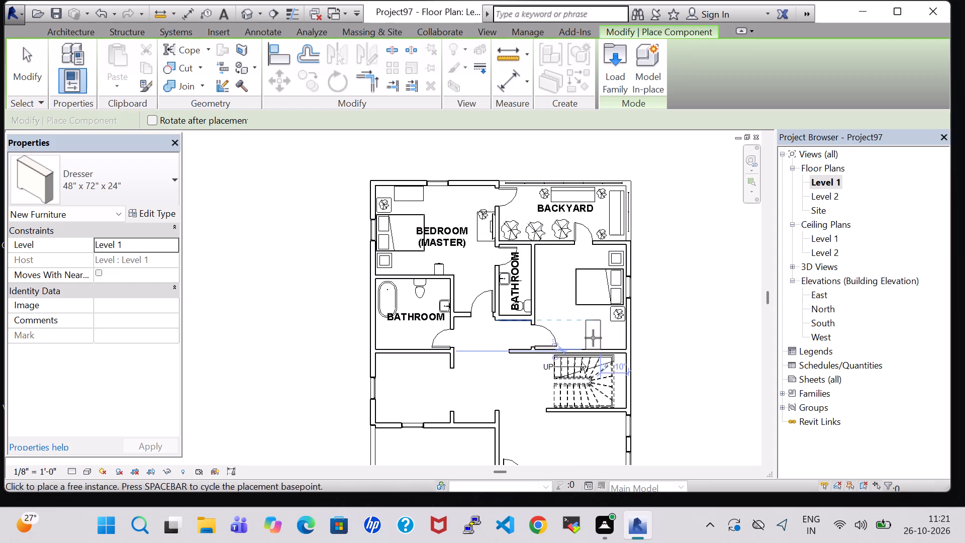
{"action": "key", "text": "space"}
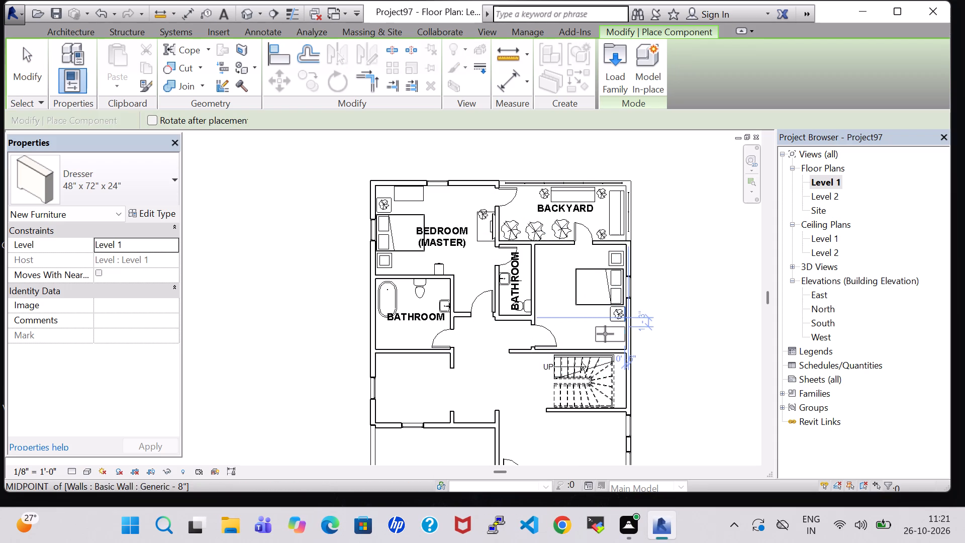
{"action": "scroll", "coordinate": [603, 335], "scroll_direction": "up", "scroll_amount": 3}
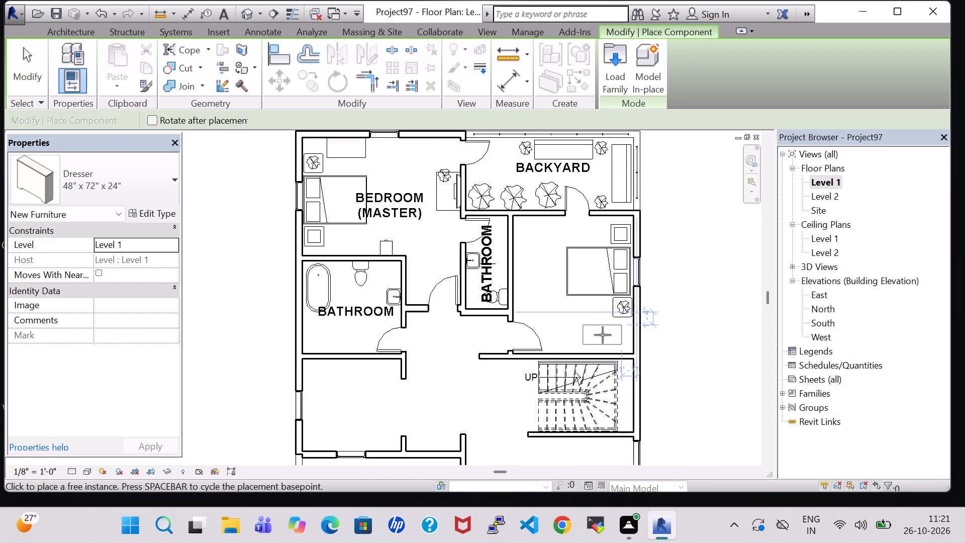
{"action": "scroll", "coordinate": [603, 335], "scroll_direction": "up", "scroll_amount": 3}
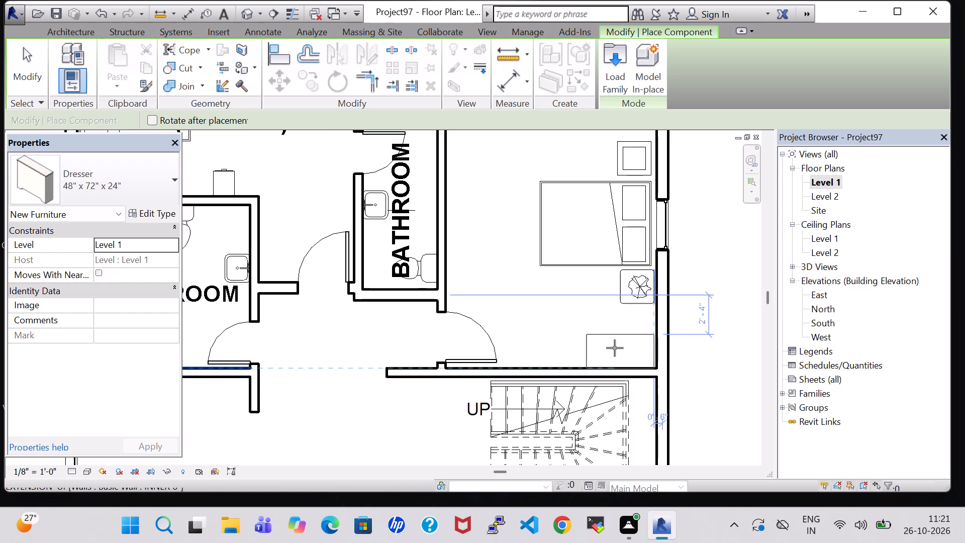
{"action": "left_click", "coordinate": [612, 348]}
{"action": "key", "text": "Escape"}
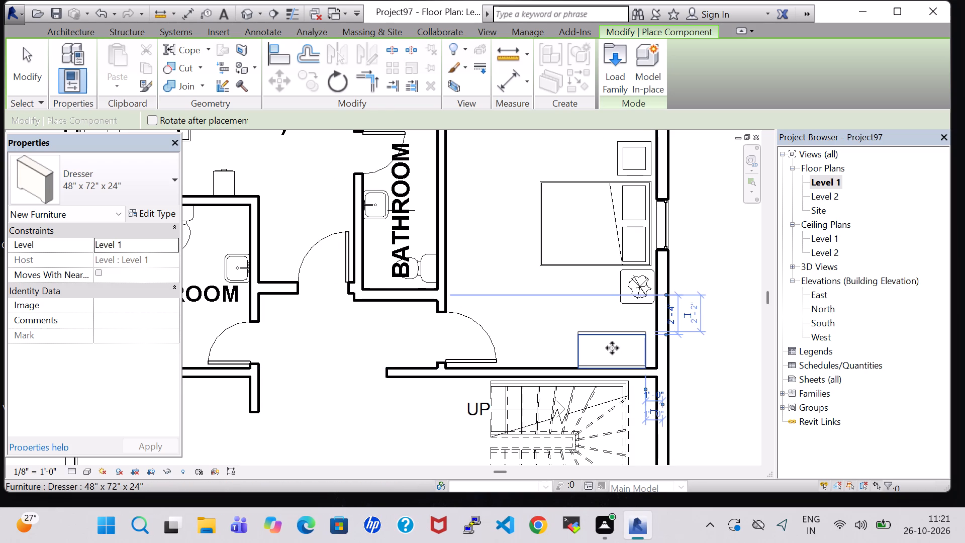
{"action": "key", "text": "Escape"}
Place a Cabinet-File 2 Drawer 15" x 18" against the east bedroom's south wall, between door and dresser, with its drawers facing north.
{"action": "scroll", "coordinate": [455, 281], "scroll_direction": "down", "scroll_amount": 2}
{"action": "left_click", "coordinate": [282, 209]}
{"action": "right_click", "coordinate": [282, 207]}
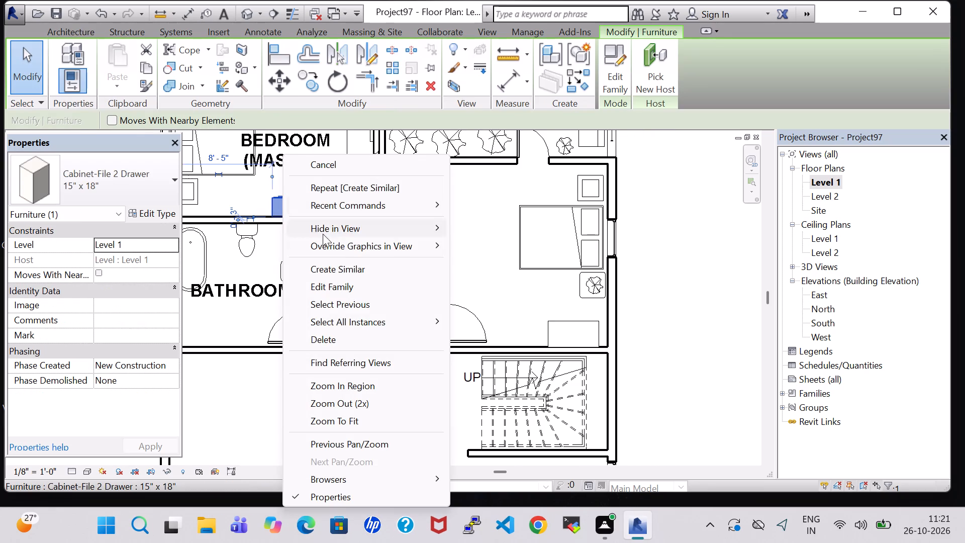
{"action": "left_click", "coordinate": [354, 271]}
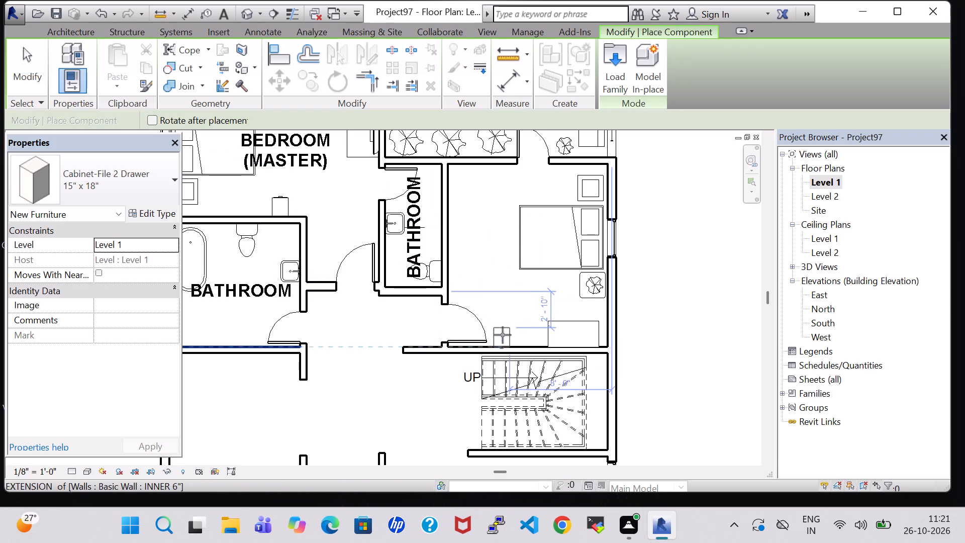
{"action": "key", "text": "space"}
{"action": "key", "text": "space"}
{"action": "key", "text": "space"}
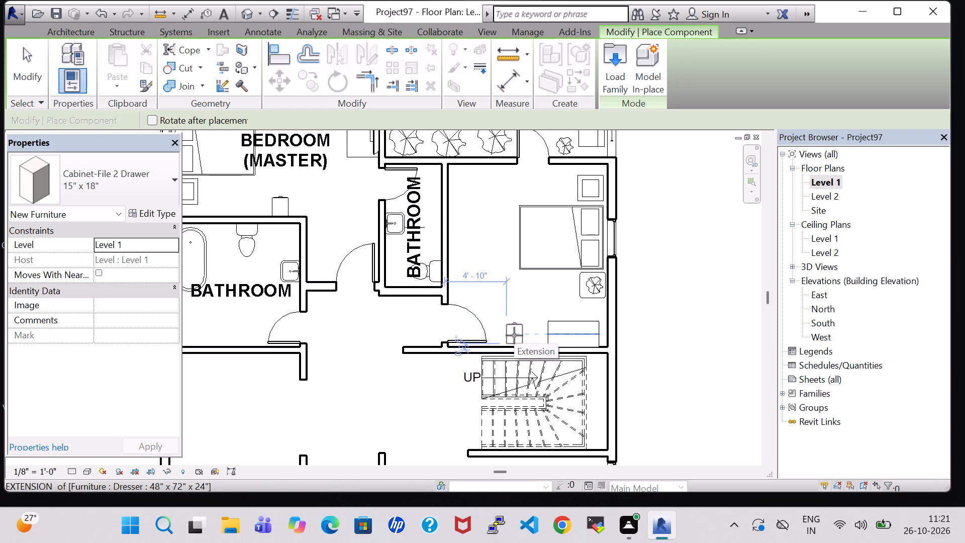
{"action": "scroll", "coordinate": [514, 335], "scroll_direction": "up", "scroll_amount": 6}
{"action": "left_click", "coordinate": [514, 339]}
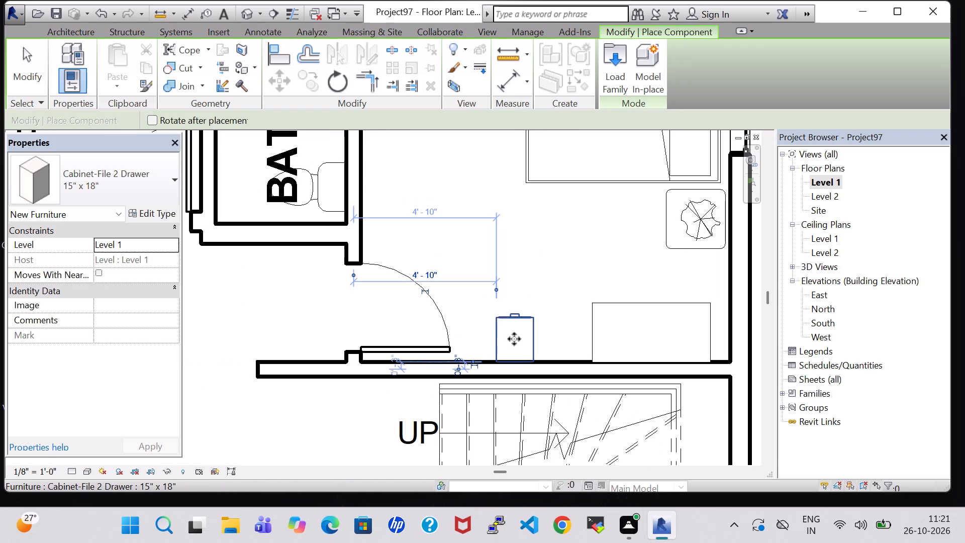
{"action": "key", "text": "Escape"}
{"action": "key", "text": "Escape"}
Place a Mirror-Ellipse 24" x 48" on the east bedroom's south wall, centered behind the file cabinet.
{"action": "scroll", "coordinate": [454, 262], "scroll_direction": "down", "scroll_amount": 9}
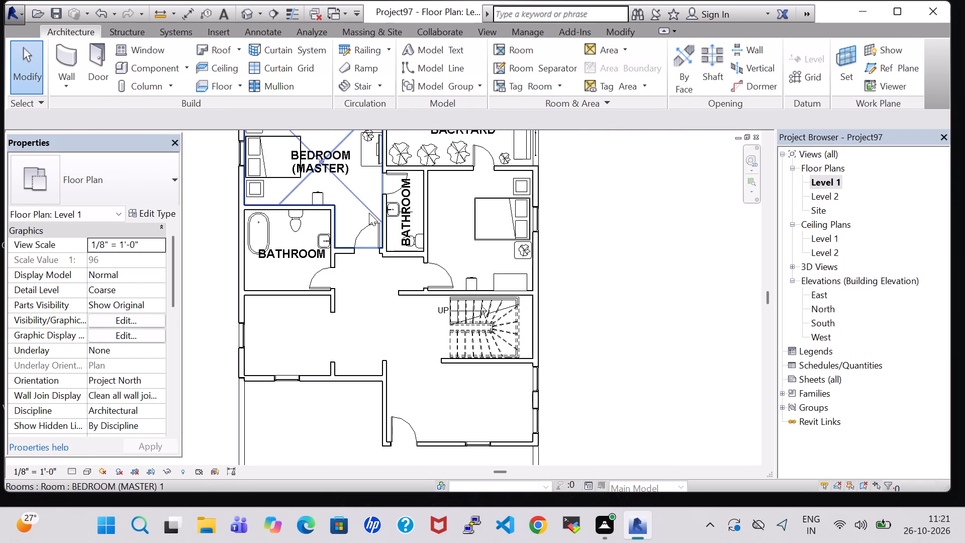
{"action": "left_click", "coordinate": [315, 206]}
{"action": "right_click", "coordinate": [315, 206]}
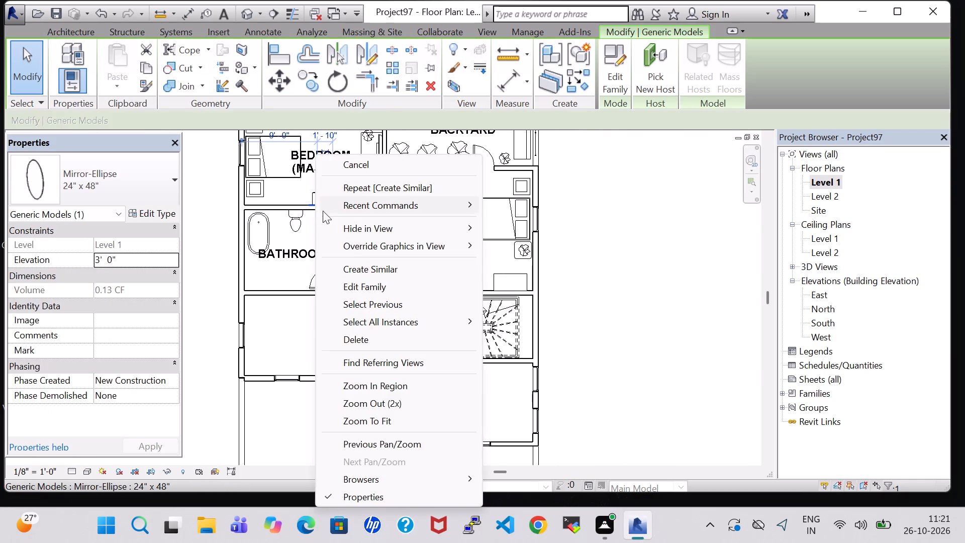
{"action": "left_click", "coordinate": [372, 266]}
{"action": "scroll", "coordinate": [480, 308], "scroll_direction": "up", "scroll_amount": 7}
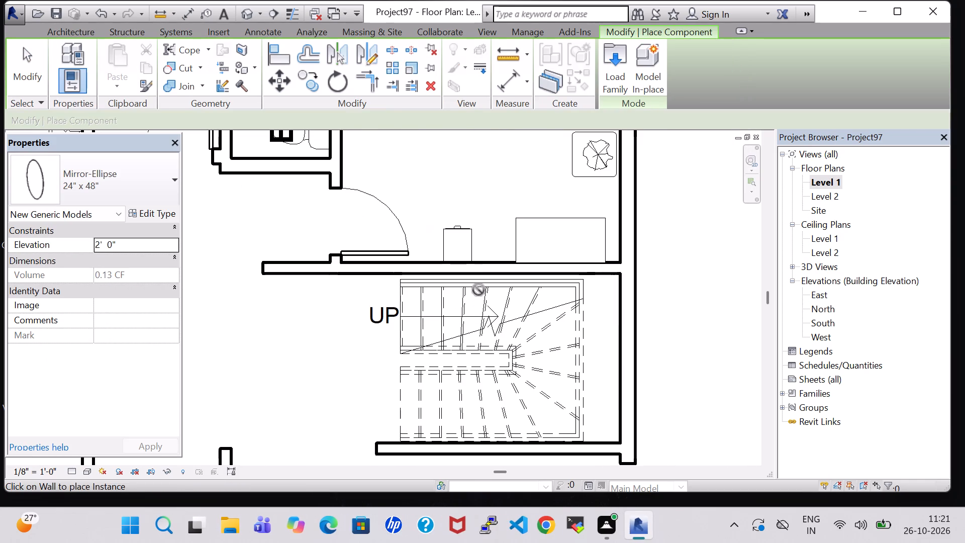
{"action": "scroll", "coordinate": [455, 263], "scroll_direction": "up", "scroll_amount": 3}
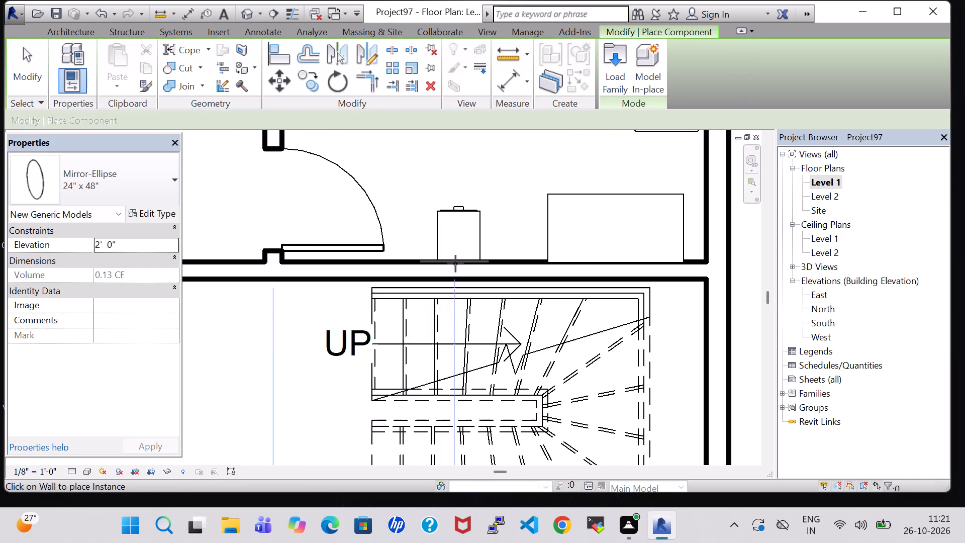
{"action": "scroll", "coordinate": [455, 263], "scroll_direction": "up", "scroll_amount": 4}
{"action": "left_click", "coordinate": [455, 263]}
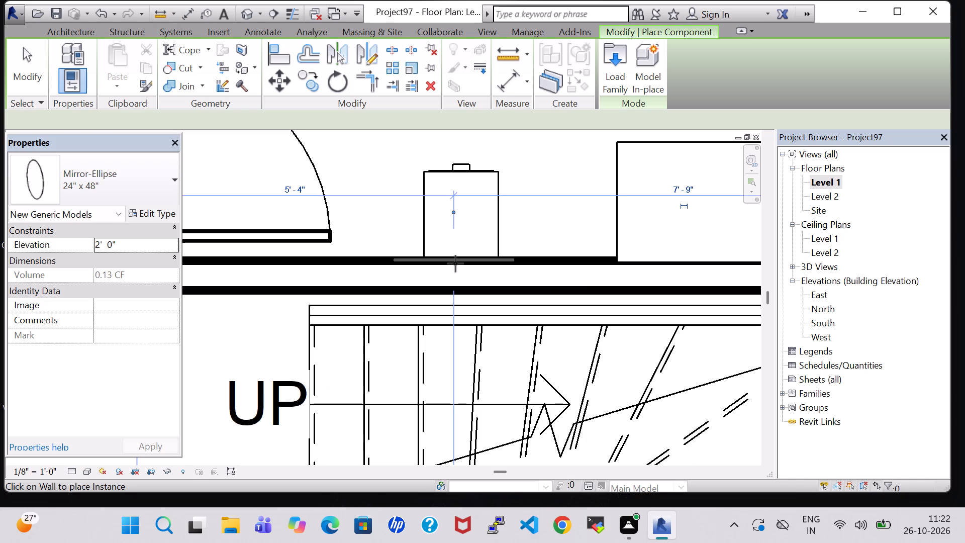
{"action": "key", "text": "Escape"}
{"action": "key", "text": "Escape"}
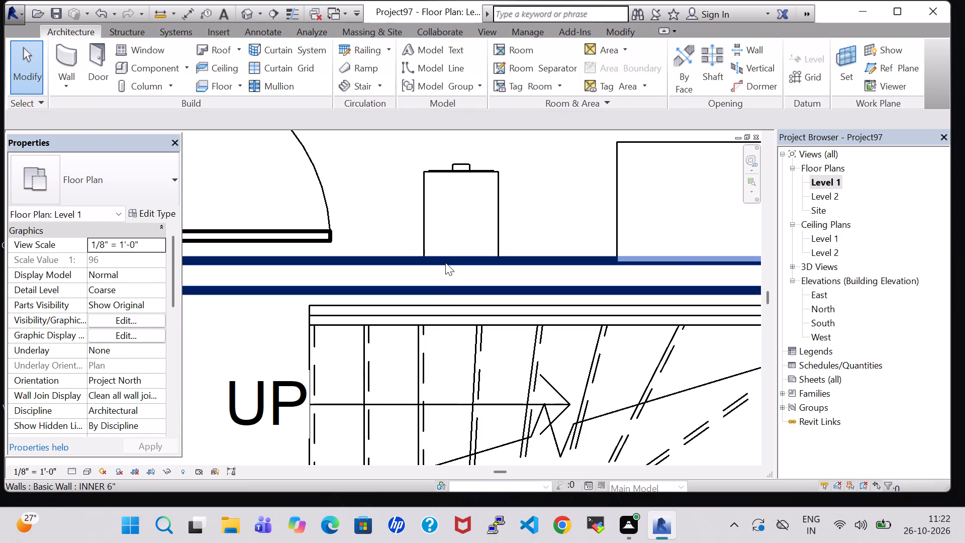
Set the elevation of the mirror behind the east bedroom's file cabinet to 3' 0".
{"action": "left_click", "coordinate": [445, 261]}
{"action": "left_click", "coordinate": [385, 203]}
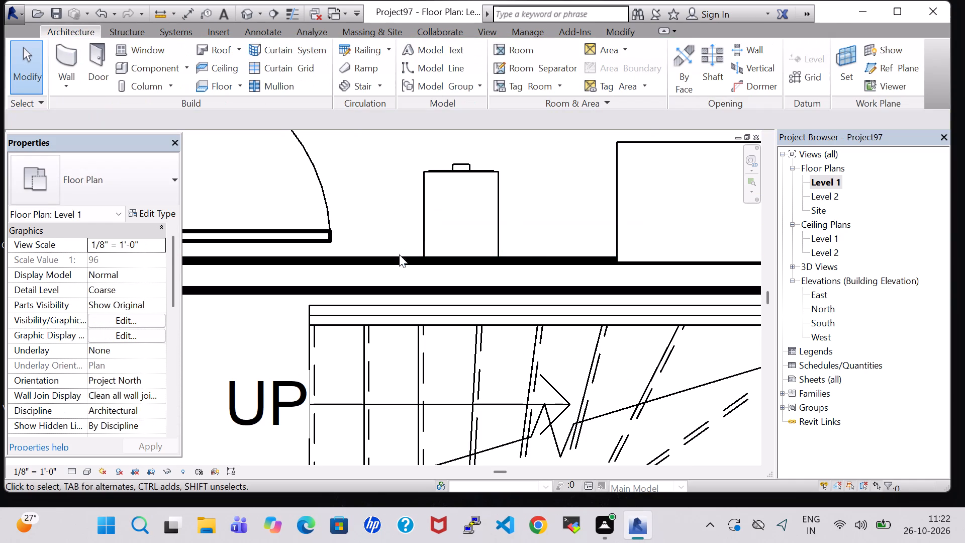
{"action": "scroll", "coordinate": [400, 262], "scroll_direction": "up", "scroll_amount": 5}
{"action": "left_click", "coordinate": [400, 262]}
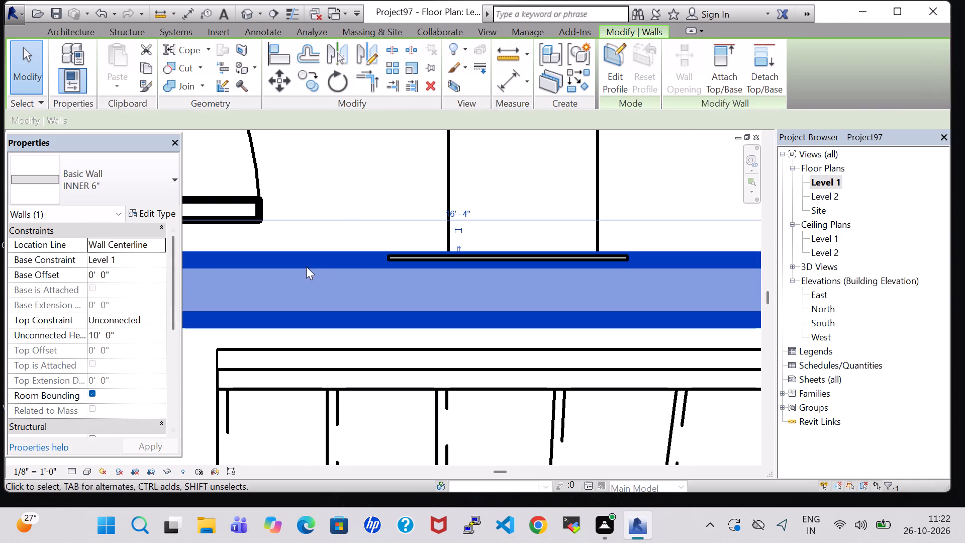
{"action": "left_click", "coordinate": [345, 218]}
{"action": "left_click", "coordinate": [395, 256]}
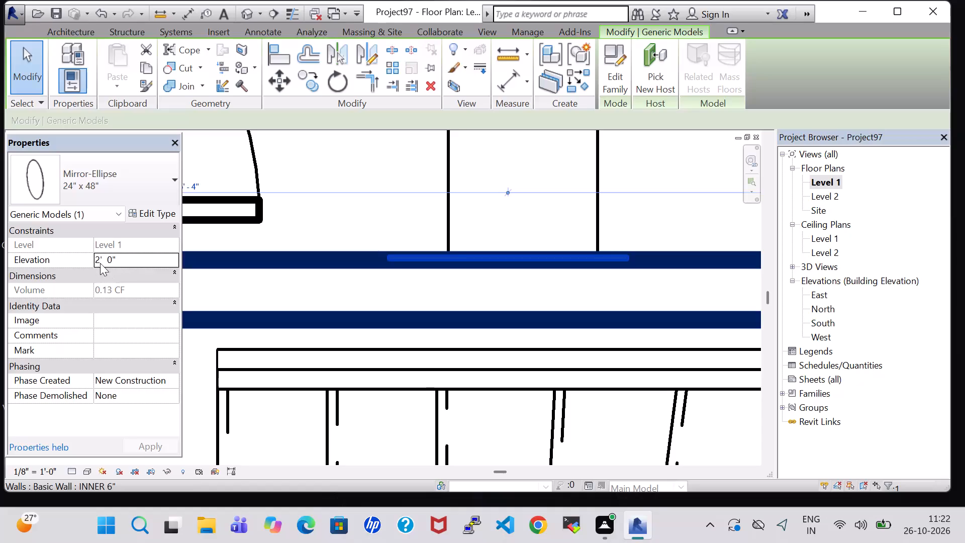
{"action": "left_click", "coordinate": [101, 260]}
{"action": "key", "text": "BackSpace"}
{"action": "key", "text": "3"}
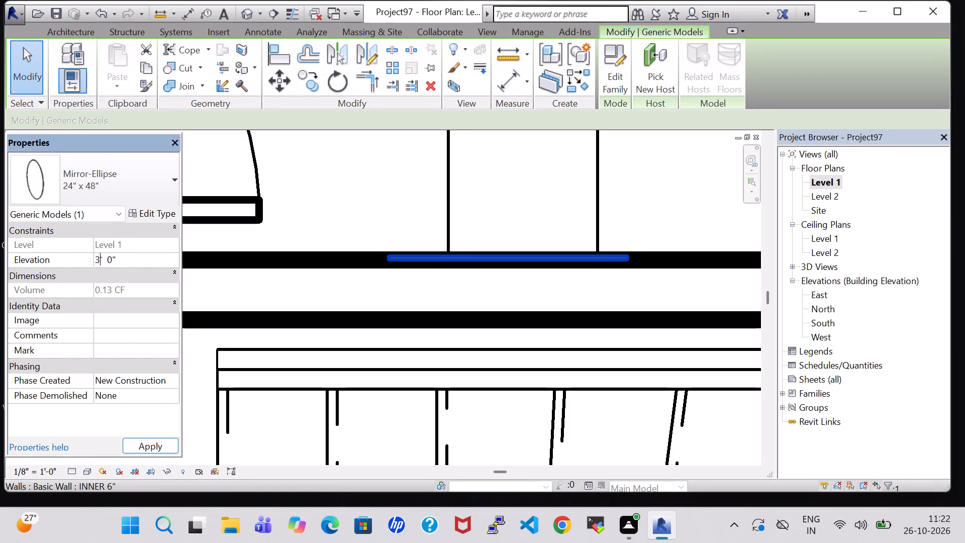
{"action": "left_click", "coordinate": [149, 445]}
{"action": "left_click", "coordinate": [328, 155]}
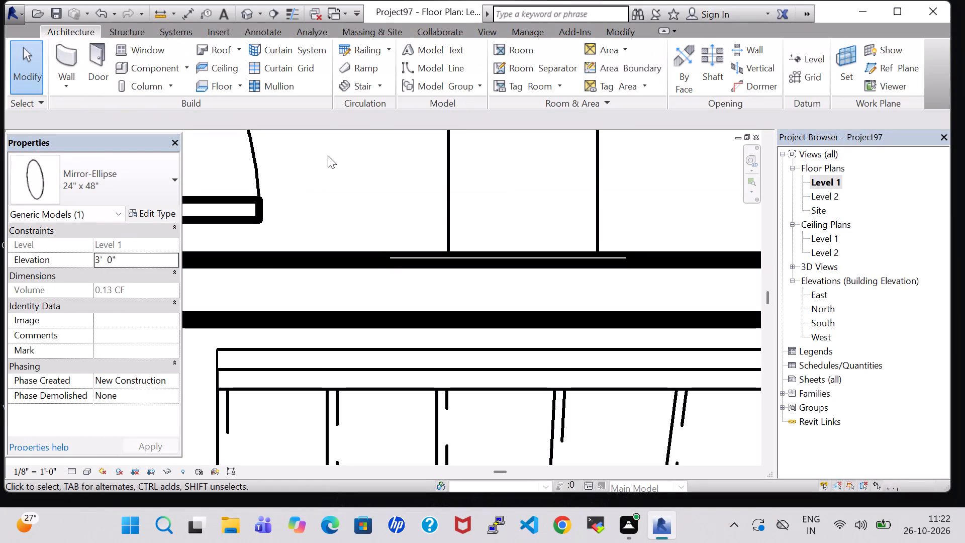
Place a Mirror-Ellipse 24" x 48" on the west wall of the narrow bathroom beside the east bedroom, behind the sink.
{"action": "scroll", "coordinate": [365, 235], "scroll_direction": "down", "scroll_amount": 8}
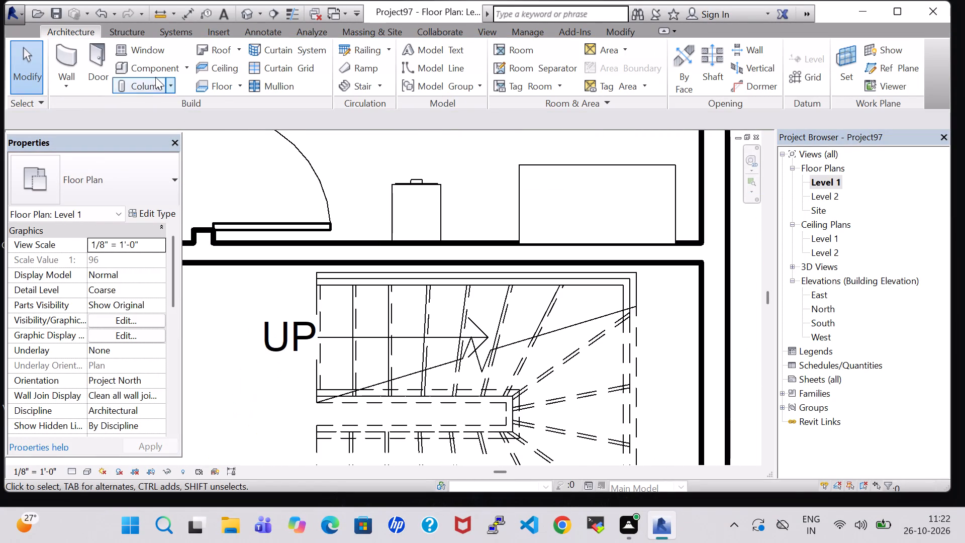
{"action": "left_click", "coordinate": [150, 72]}
{"action": "scroll", "coordinate": [184, 173], "scroll_direction": "down", "scroll_amount": 1}
{"action": "middle_click_drag", "start_coordinate": [199, 178], "coordinate": [459, 378]}
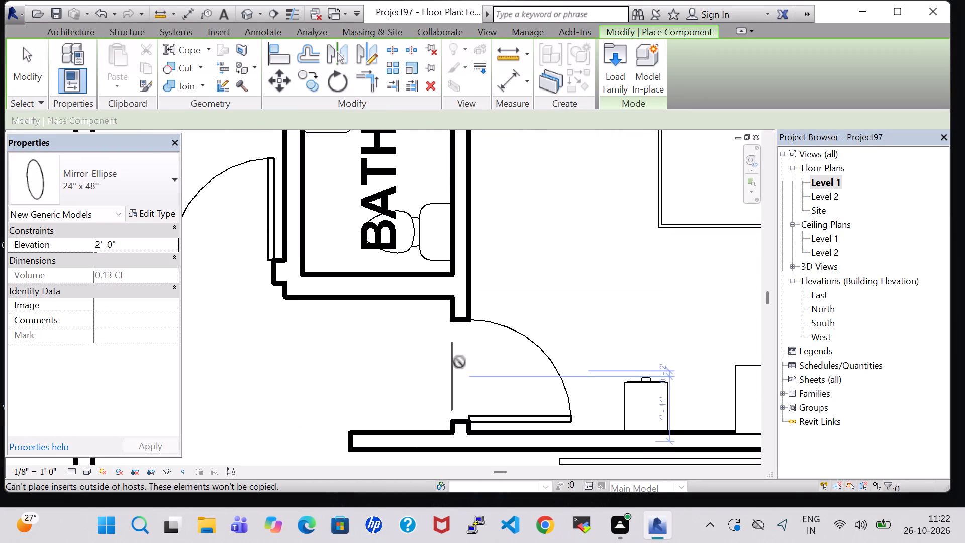
{"action": "middle_click_drag", "start_coordinate": [453, 217], "coordinate": [487, 434]}
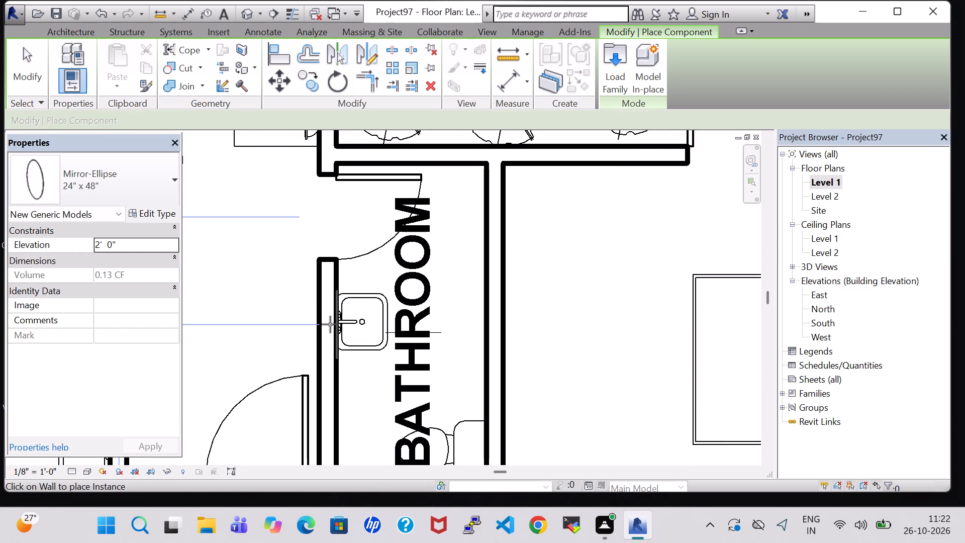
{"action": "left_click", "coordinate": [330, 322]}
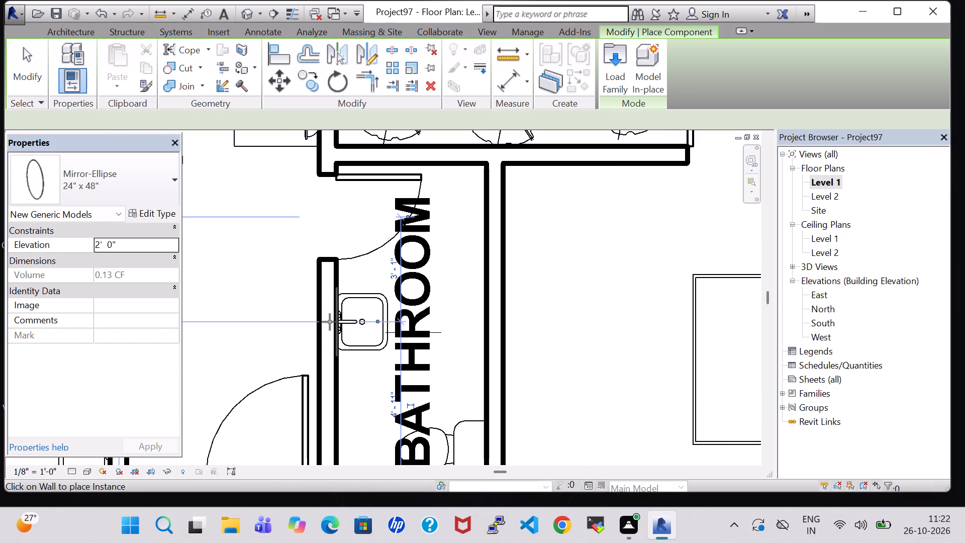
{"action": "key", "text": "Escape"}
{"action": "key", "text": "Escape"}
Set the elevation of the mirror behind the narrow bathroom's sink to 3' 0".
{"action": "left_click", "coordinate": [335, 322]}
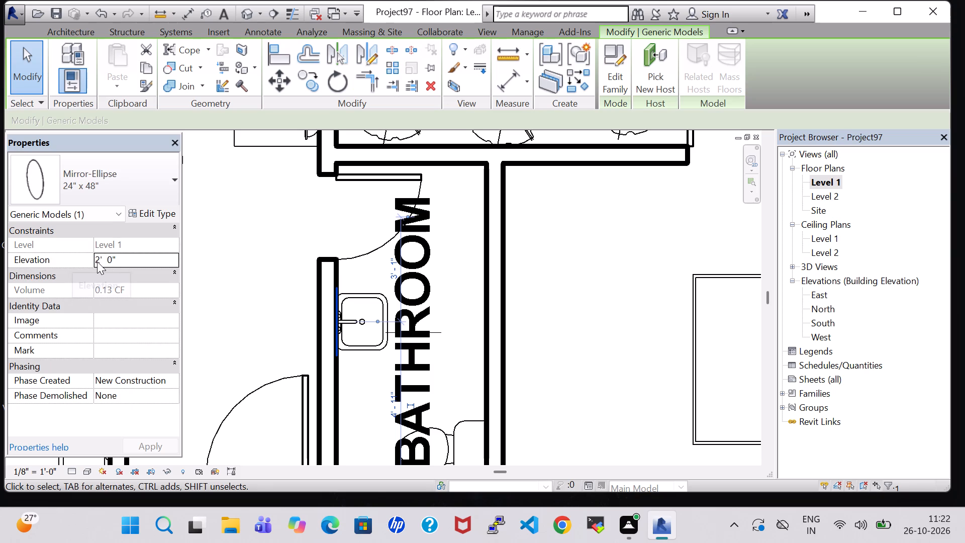
{"action": "left_click", "coordinate": [100, 261]}
{"action": "key", "text": "BackSpace"}
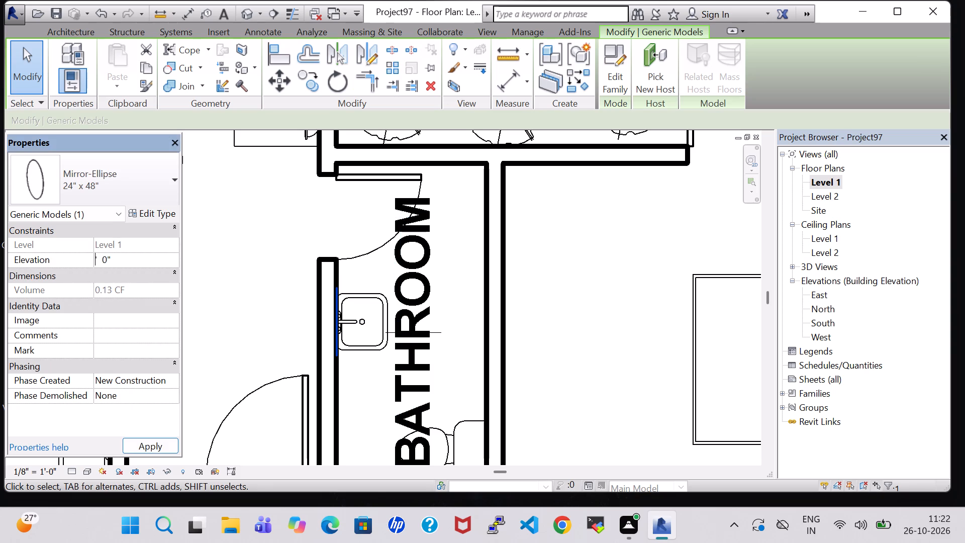
{"action": "key", "text": "3"}
{"action": "left_click", "coordinate": [143, 442]}
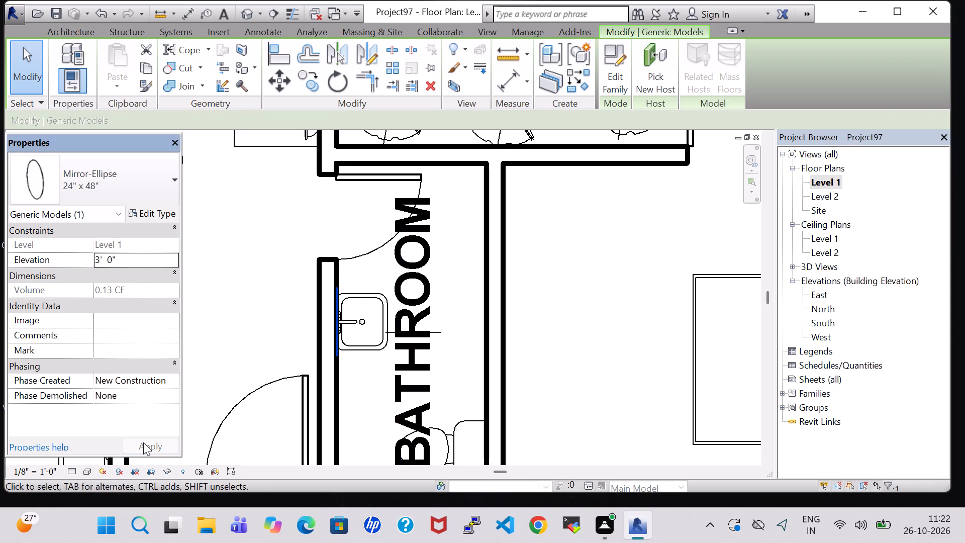
{"action": "left_click", "coordinate": [211, 322]}
Place another Mirror-Ellipse 24" x 48" on the east wall of the bathroom south of the master bedroom, behind its sink.
{"action": "scroll", "coordinate": [211, 322], "scroll_direction": "down", "scroll_amount": 5}
{"action": "middle_click_drag", "start_coordinate": [211, 322], "coordinate": [347, 327]}
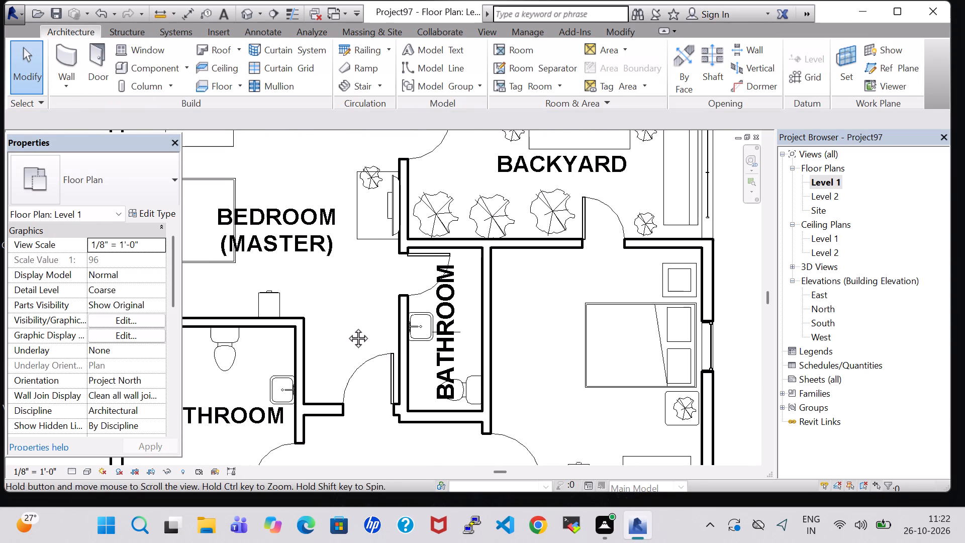
{"action": "middle_click_drag", "start_coordinate": [347, 327], "coordinate": [349, 327]}
{"action": "scroll", "coordinate": [393, 327], "scroll_direction": "up", "scroll_amount": 6}
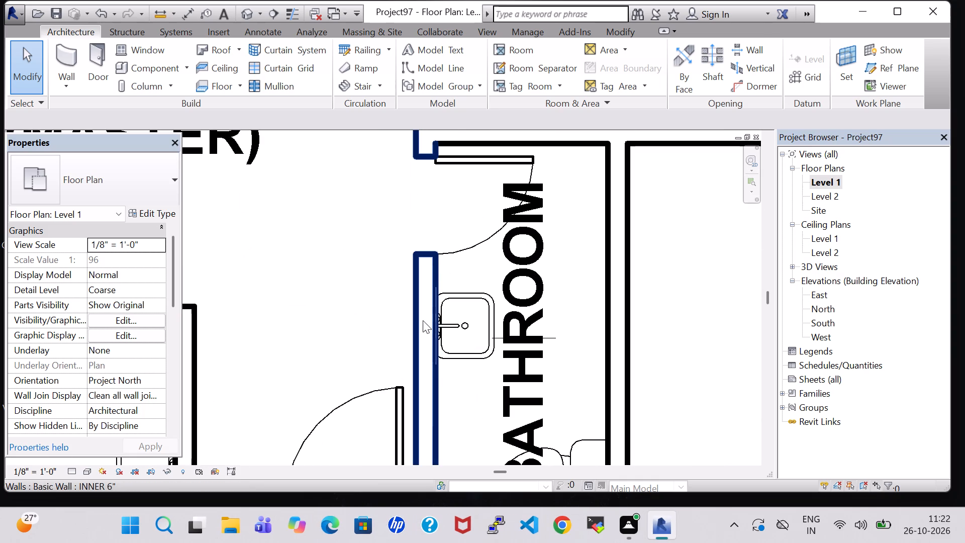
{"action": "left_click", "coordinate": [436, 320]}
{"action": "scroll", "coordinate": [436, 319], "scroll_direction": "up", "scroll_amount": 1}
{"action": "right_click", "coordinate": [436, 319]}
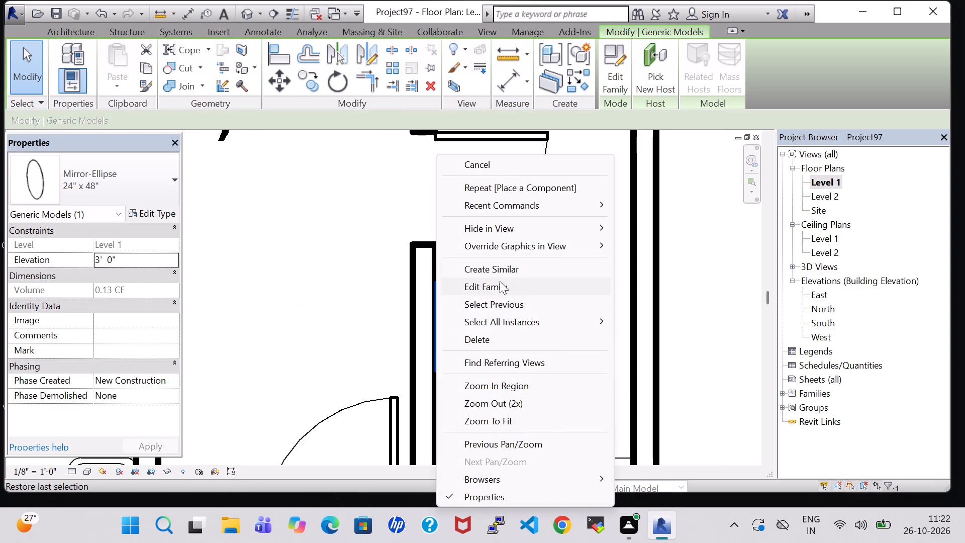
{"action": "left_click", "coordinate": [501, 269]}
{"action": "scroll", "coordinate": [258, 371], "scroll_direction": "down", "scroll_amount": 4}
{"action": "middle_click_drag", "start_coordinate": [248, 387], "coordinate": [358, 369]}
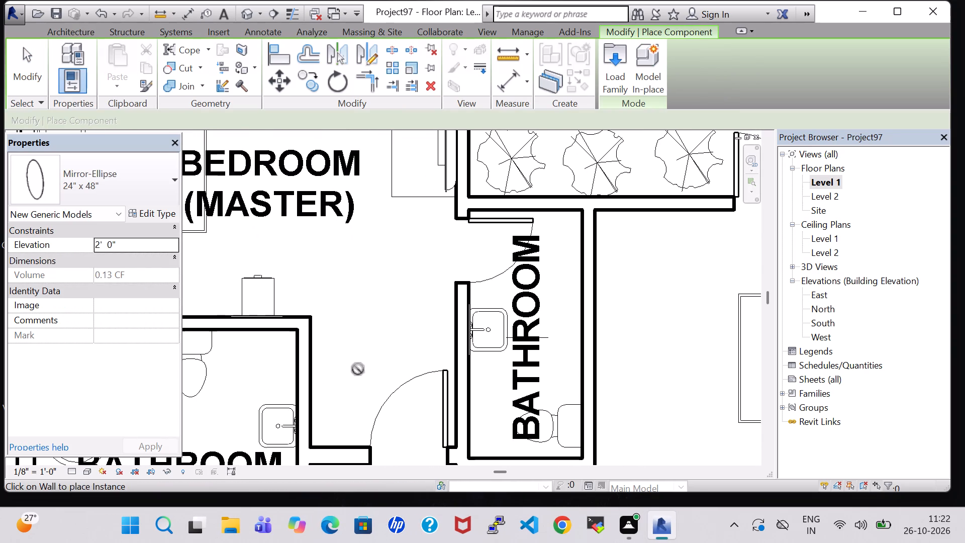
{"action": "scroll", "coordinate": [297, 418], "scroll_direction": "up", "scroll_amount": 4}
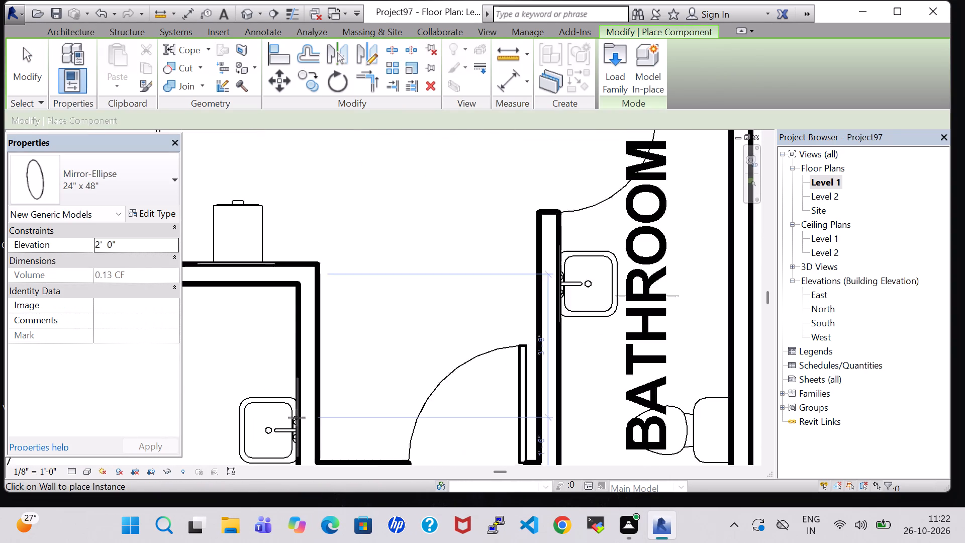
{"action": "scroll", "coordinate": [297, 418], "scroll_direction": "up", "scroll_amount": 1}
{"action": "middle_click_drag", "start_coordinate": [297, 418], "coordinate": [297, 353]}
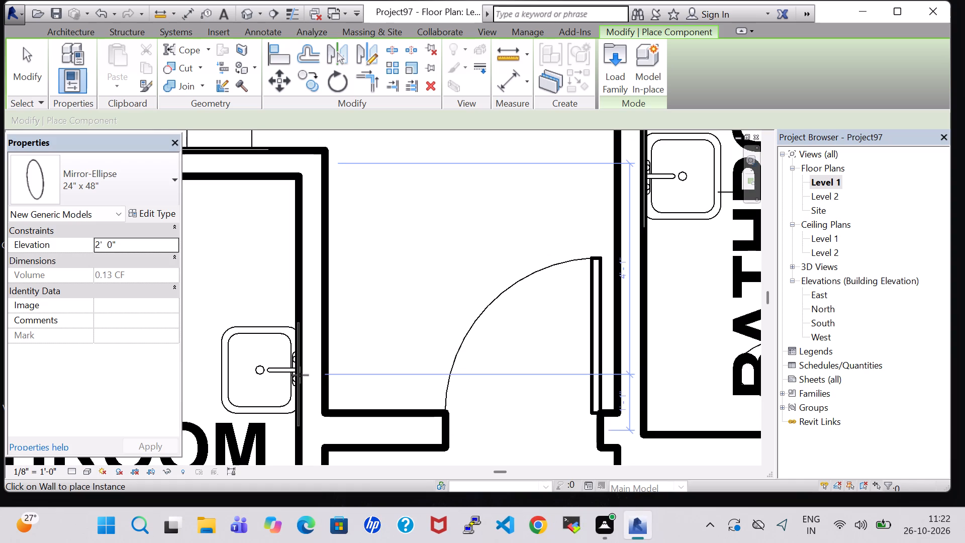
{"action": "left_click", "coordinate": [300, 369]}
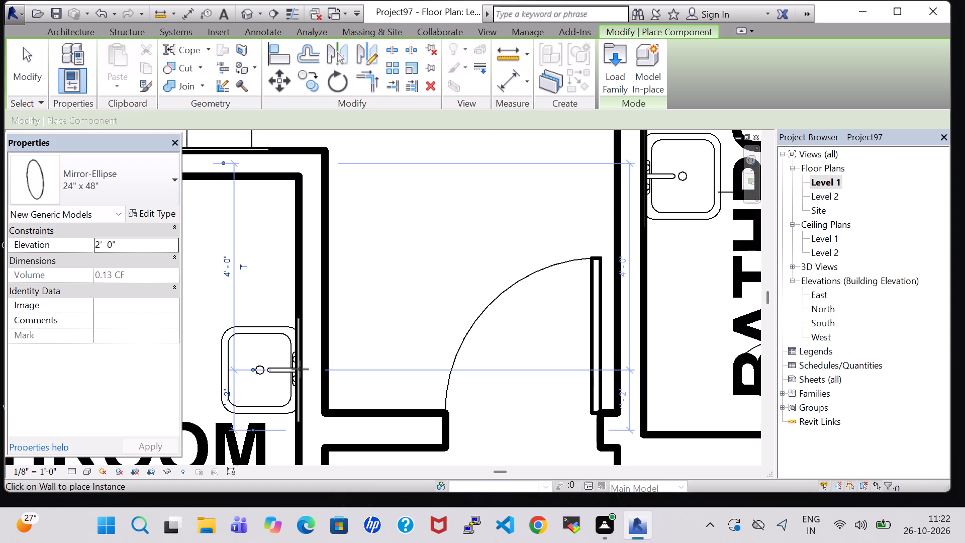
{"action": "key", "text": "Escape"}
{"action": "key", "text": "Escape"}
Set the elevation of the mirror behind the sink in the bathroom south of the master bedroom to 3' 0".
{"action": "left_click", "coordinate": [300, 352]}
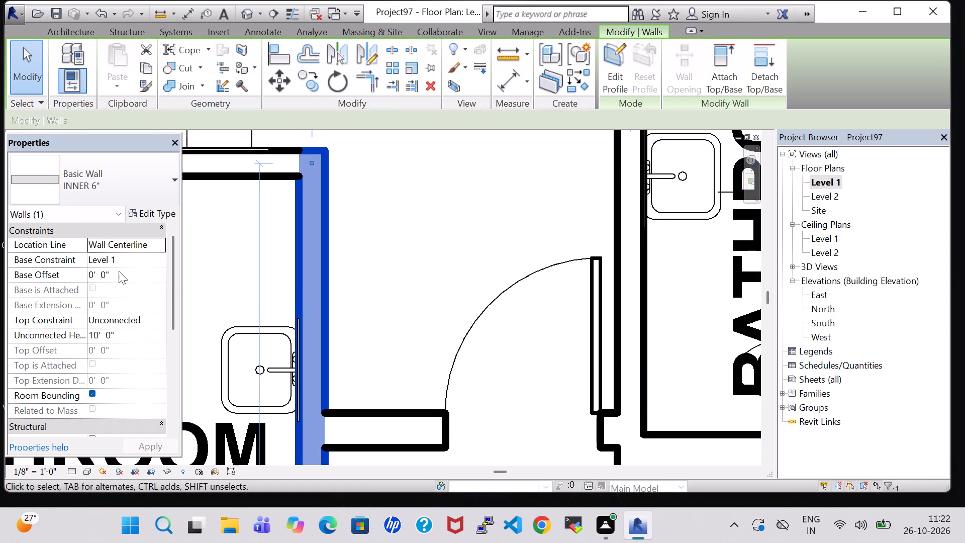
{"action": "left_click", "coordinate": [398, 259]}
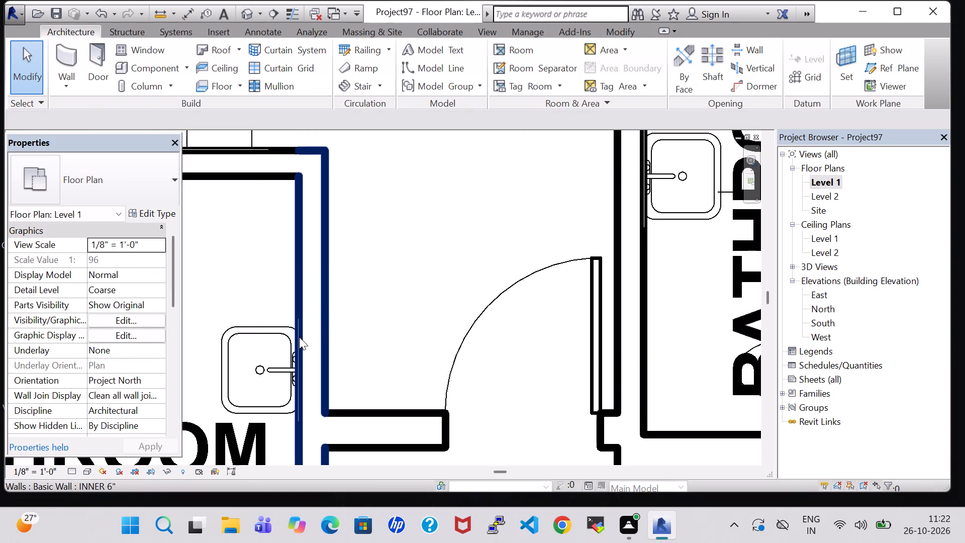
{"action": "left_click", "coordinate": [299, 337]}
{"action": "scroll", "coordinate": [296, 305], "scroll_direction": "up", "scroll_amount": 5}
{"action": "left_click", "coordinate": [287, 299]}
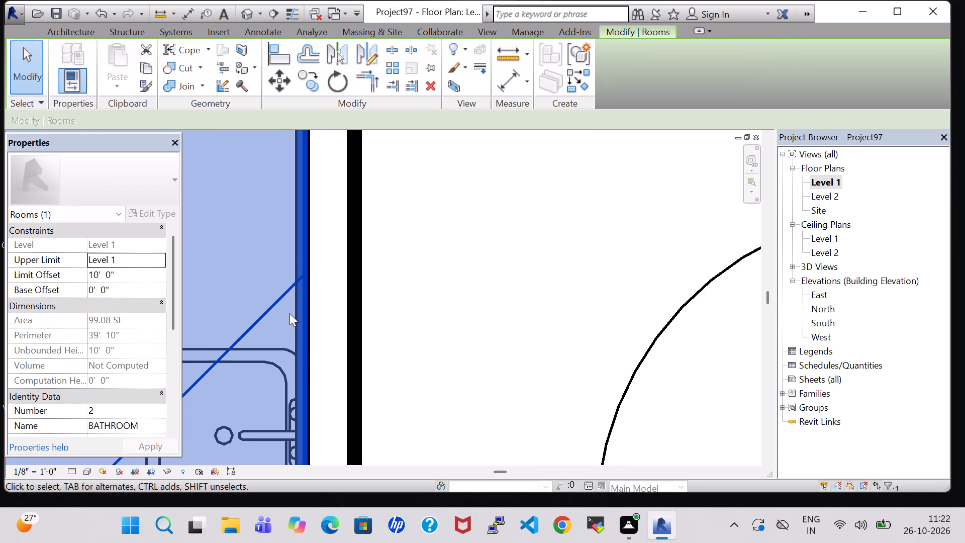
{"action": "left_click", "coordinate": [249, 284]}
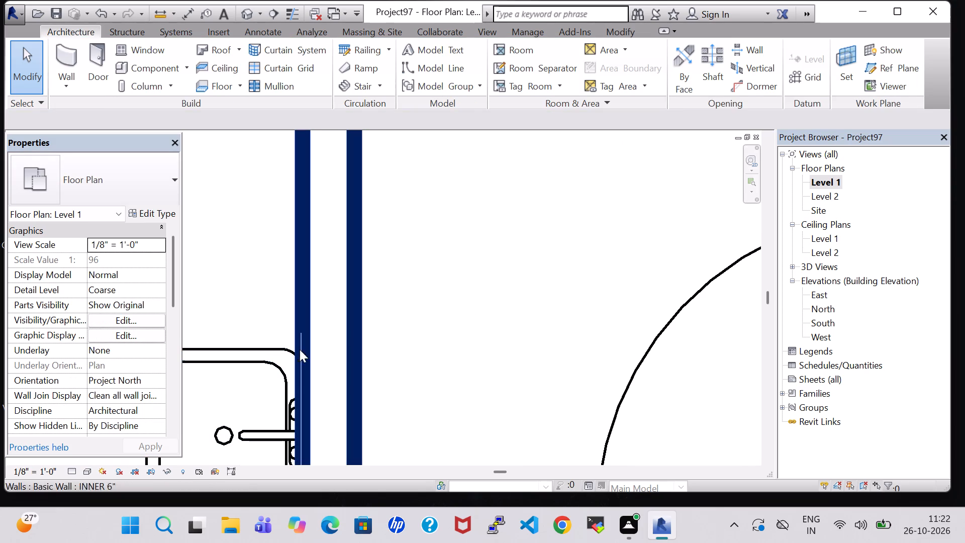
{"action": "left_click", "coordinate": [303, 350]}
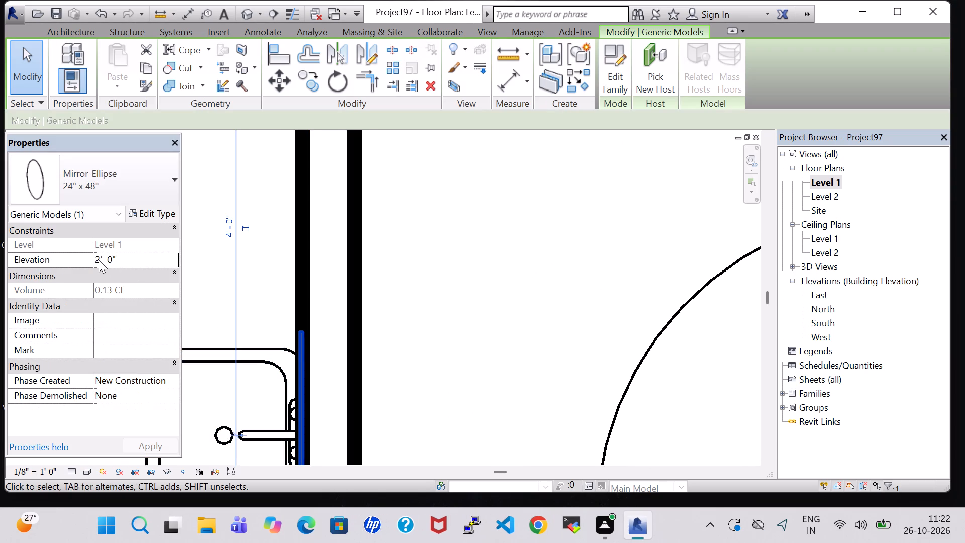
{"action": "double_click", "coordinate": [99, 260]}
{"action": "key", "text": "BackSpace"}
{"action": "key", "text": "3"}
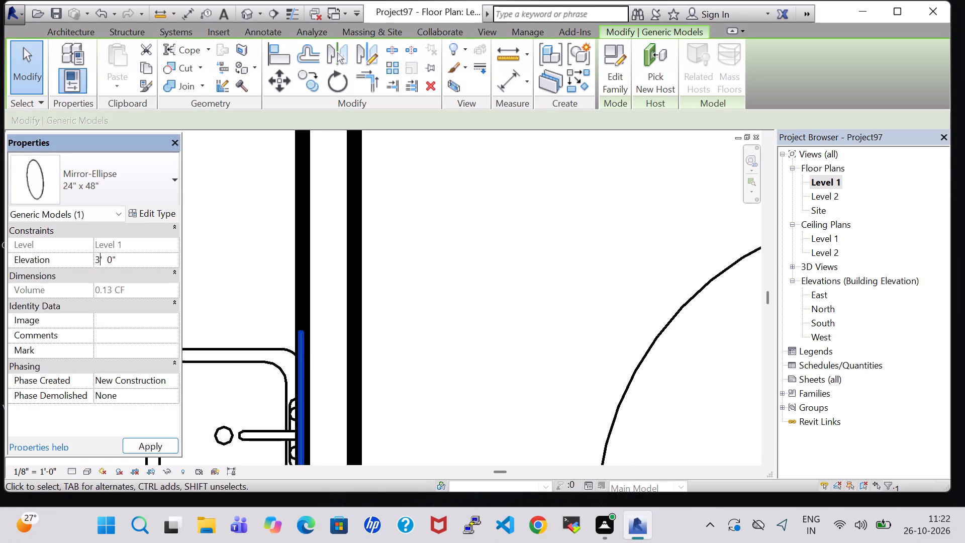
{"action": "left_click", "coordinate": [157, 443]}
{"action": "left_click", "coordinate": [439, 297]}
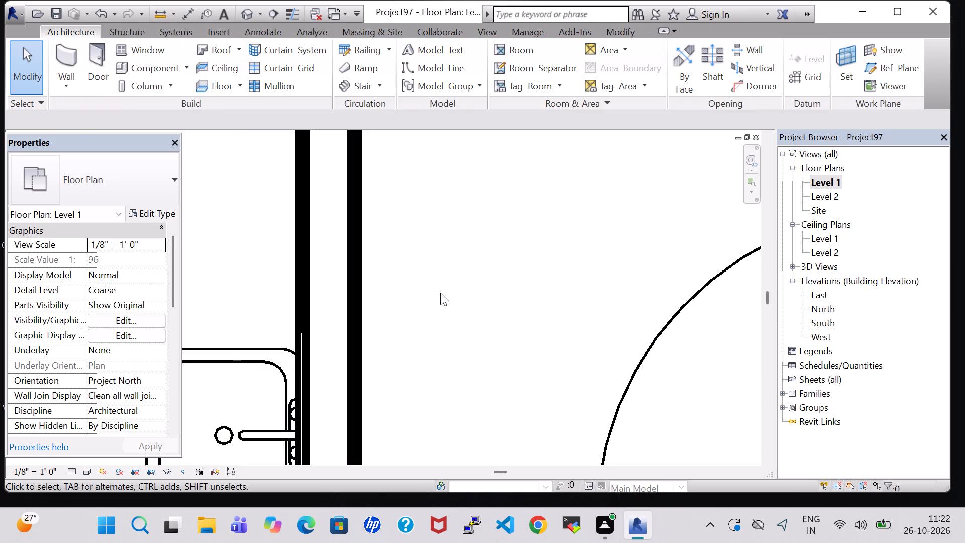
Place a 42" TV - Flat Screen against the east bedroom's west wall, rotated to face the bed and centred on it.
{"action": "scroll", "coordinate": [440, 293], "scroll_direction": "down", "scroll_amount": 12}
{"action": "middle_click_drag", "start_coordinate": [440, 293], "coordinate": [401, 290]}
{"action": "scroll", "coordinate": [399, 284], "scroll_direction": "down", "scroll_amount": 1}
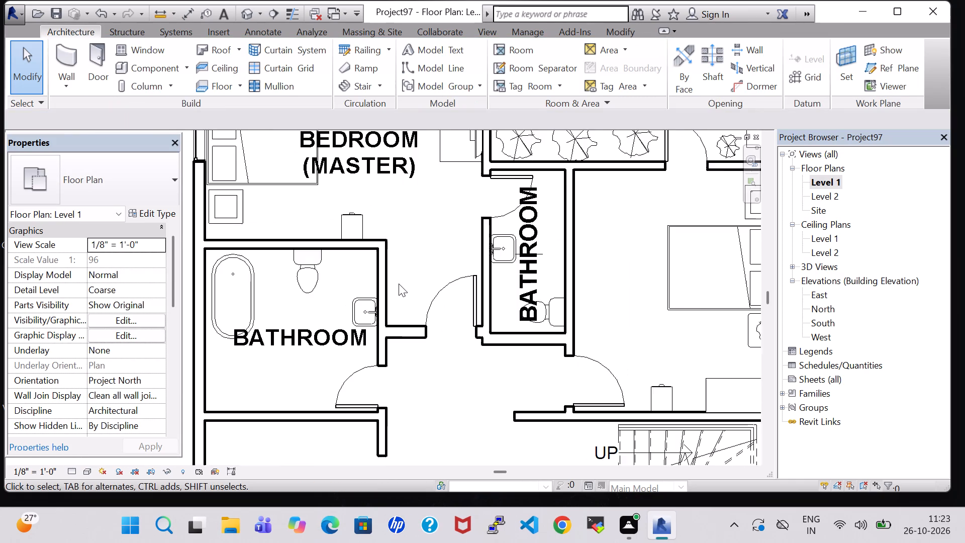
{"action": "scroll", "coordinate": [399, 284], "scroll_direction": "down", "scroll_amount": 2}
{"action": "scroll", "coordinate": [399, 284], "scroll_direction": "up", "scroll_amount": 4}
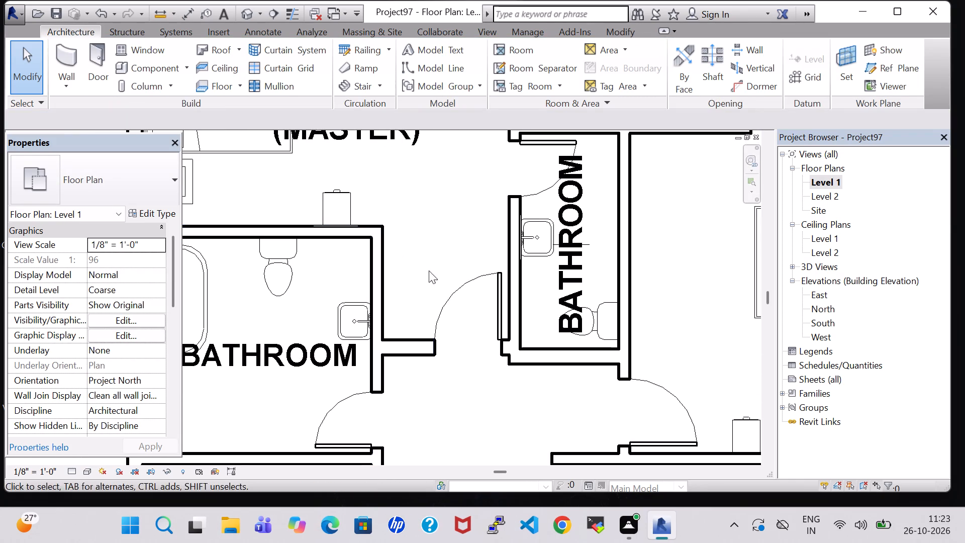
{"action": "scroll", "coordinate": [620, 299], "scroll_direction": "down", "scroll_amount": 4}
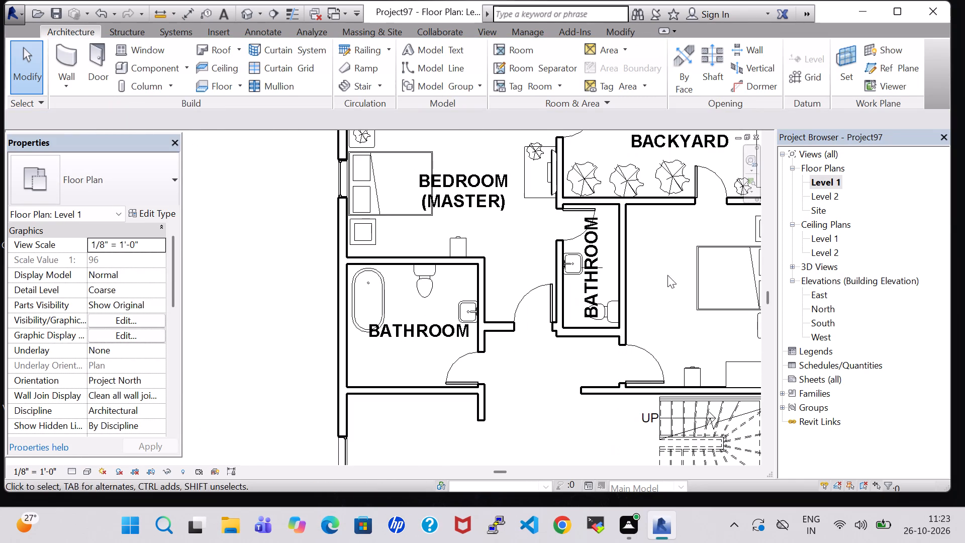
{"action": "middle_click_drag", "start_coordinate": [667, 275], "coordinate": [534, 298]}
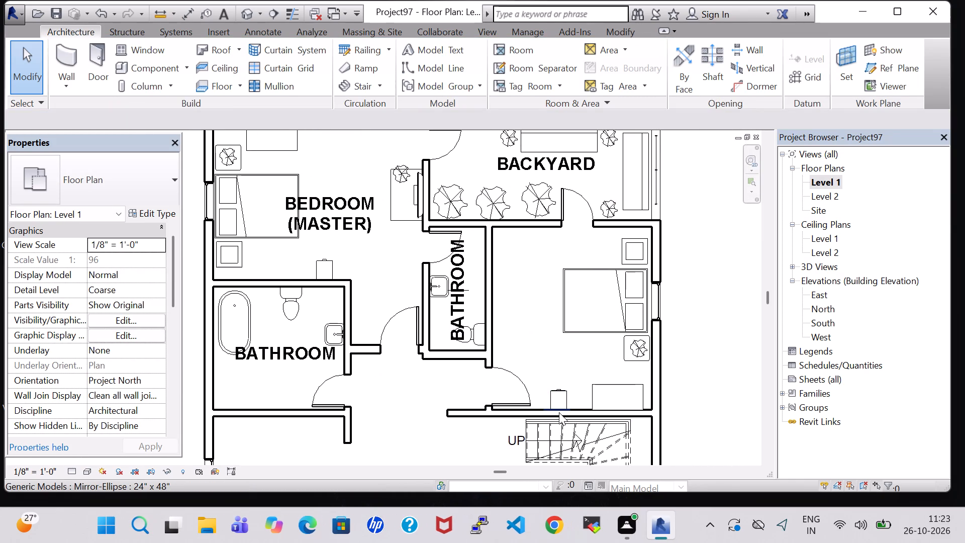
{"action": "scroll", "coordinate": [559, 407], "scroll_direction": "up", "scroll_amount": 6}
{"action": "left_click", "coordinate": [539, 281]}
{"action": "scroll", "coordinate": [538, 283], "scroll_direction": "down", "scroll_amount": 2}
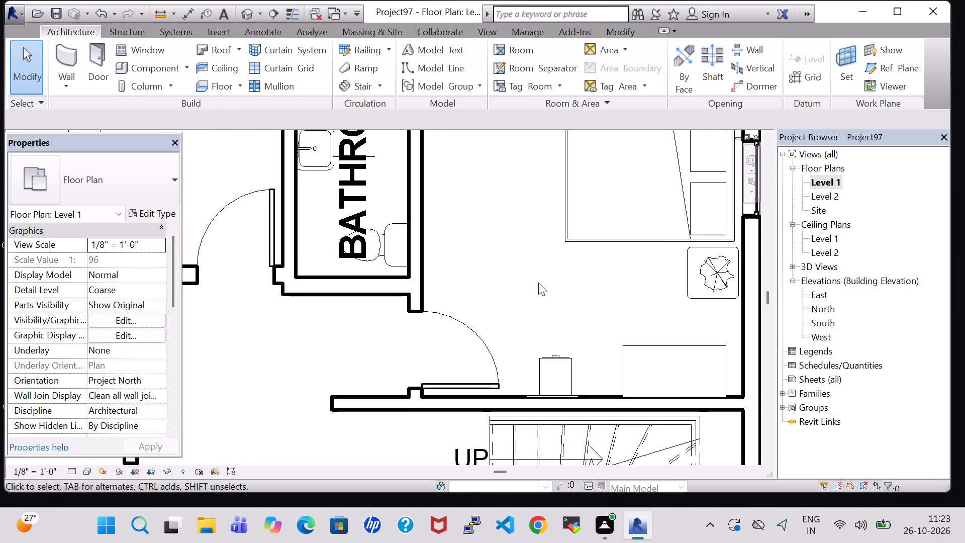
{"action": "scroll", "coordinate": [538, 283], "scroll_direction": "down", "scroll_amount": 3}
{"action": "middle_click_drag", "start_coordinate": [537, 284], "coordinate": [537, 290]}
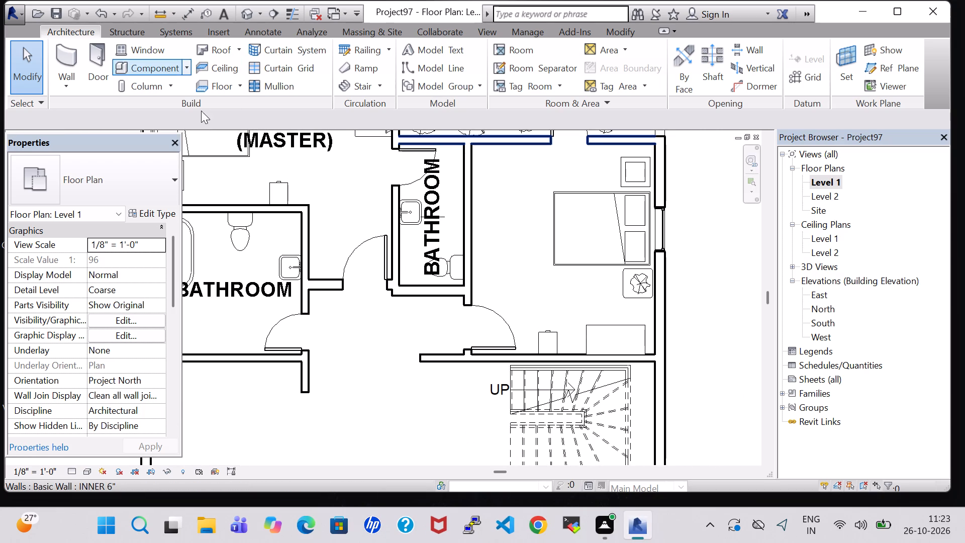
{"action": "scroll", "coordinate": [358, 166], "scroll_direction": "down", "scroll_amount": 2}
{"action": "left_click", "coordinate": [381, 139]}
{"action": "right_click", "coordinate": [381, 139]}
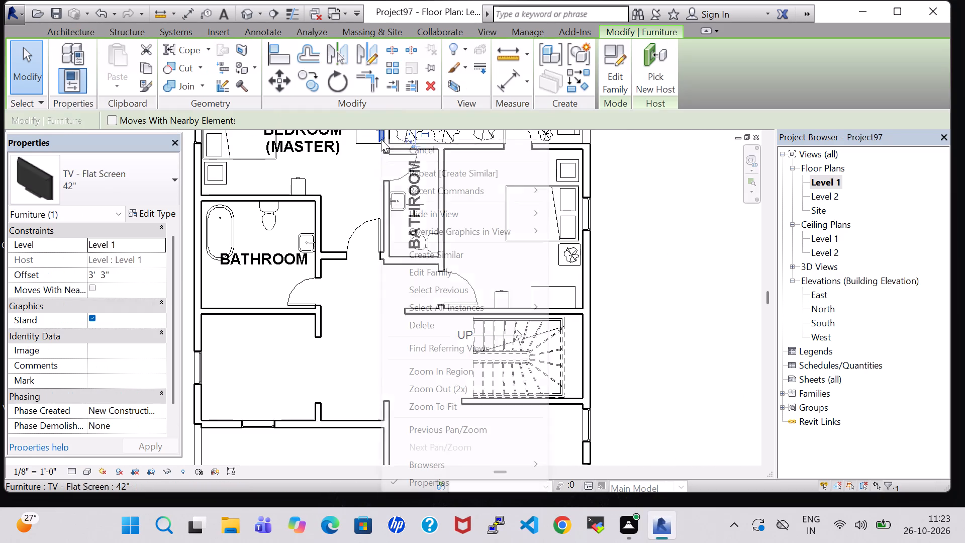
{"action": "left_click", "coordinate": [473, 255]}
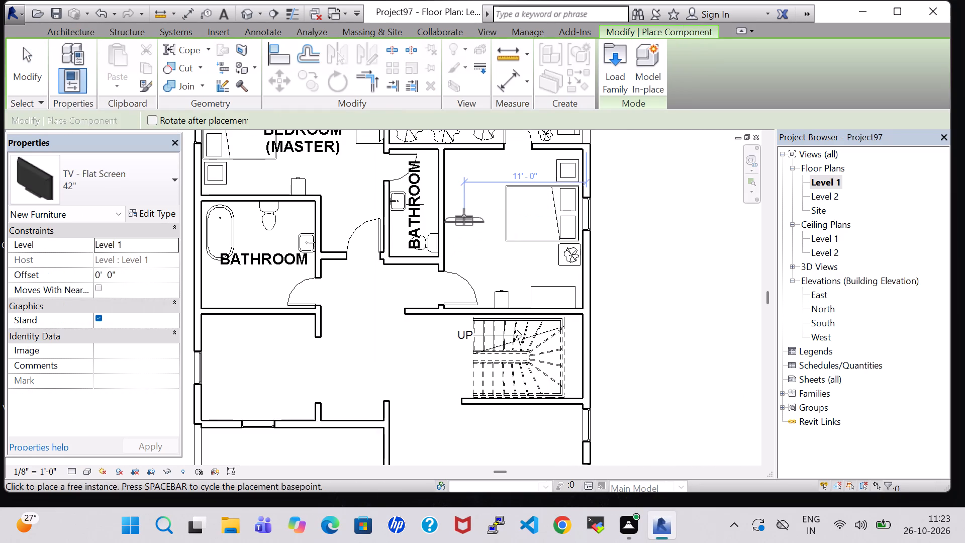
{"action": "key", "text": "space"}
{"action": "scroll", "coordinate": [447, 214], "scroll_direction": "up", "scroll_amount": 1}
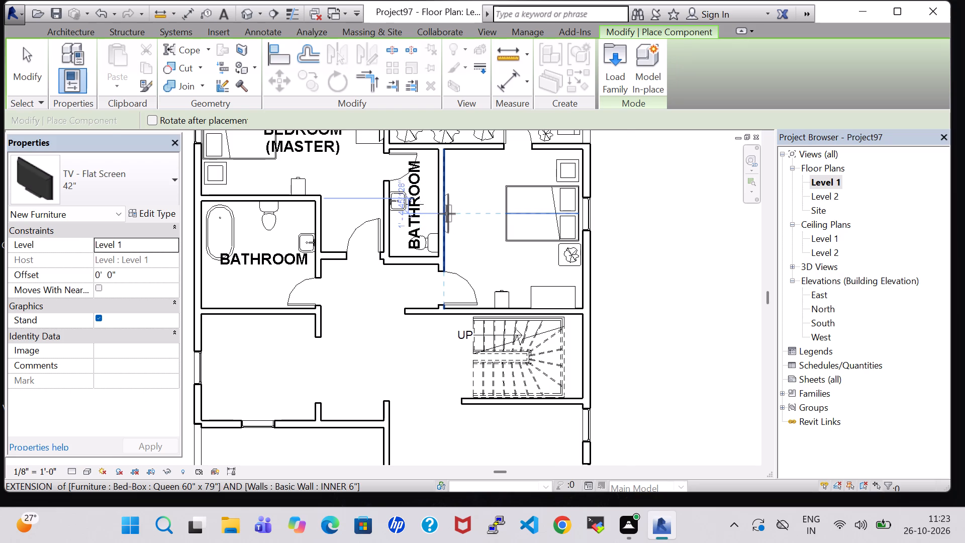
{"action": "scroll", "coordinate": [447, 214], "scroll_direction": "up", "scroll_amount": 1}
{"action": "left_click", "coordinate": [447, 214]}
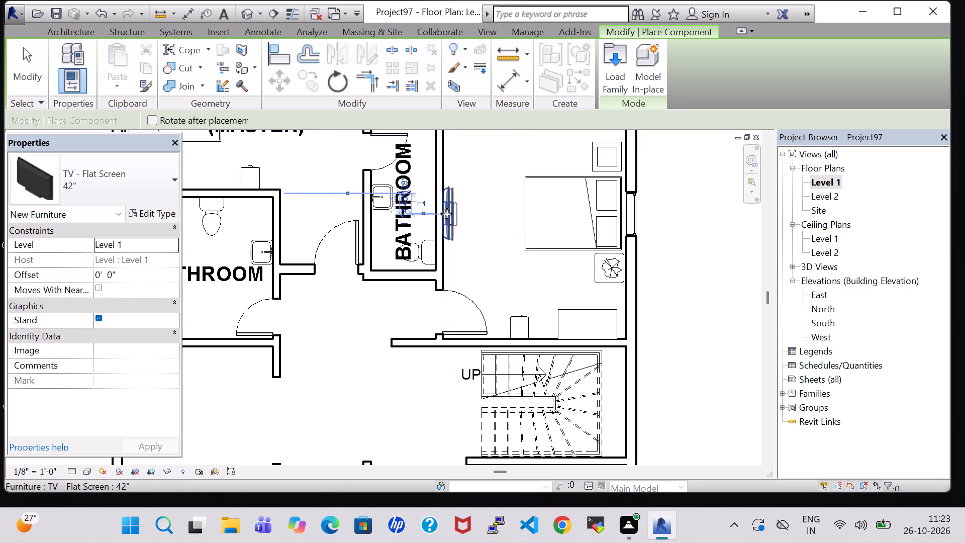
{"action": "key", "text": "Escape"}
{"action": "key", "text": "Escape"}
Place a Table-Rectangular 72" x 30" lengthwise along the east bedroom's west wall, centred on the TV.
{"action": "scroll", "coordinate": [447, 214], "scroll_direction": "down", "scroll_amount": 3}
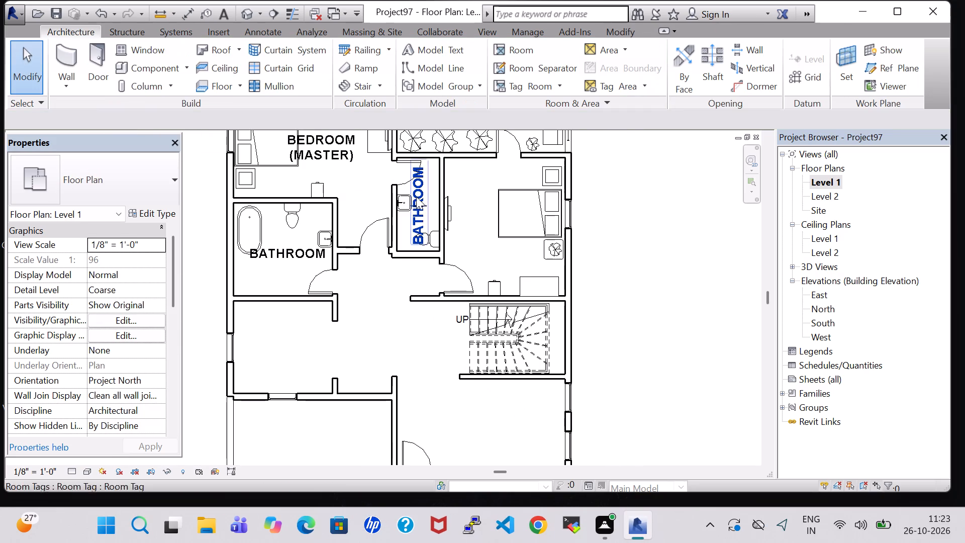
{"action": "left_click", "coordinate": [377, 150]}
{"action": "right_click", "coordinate": [377, 150]}
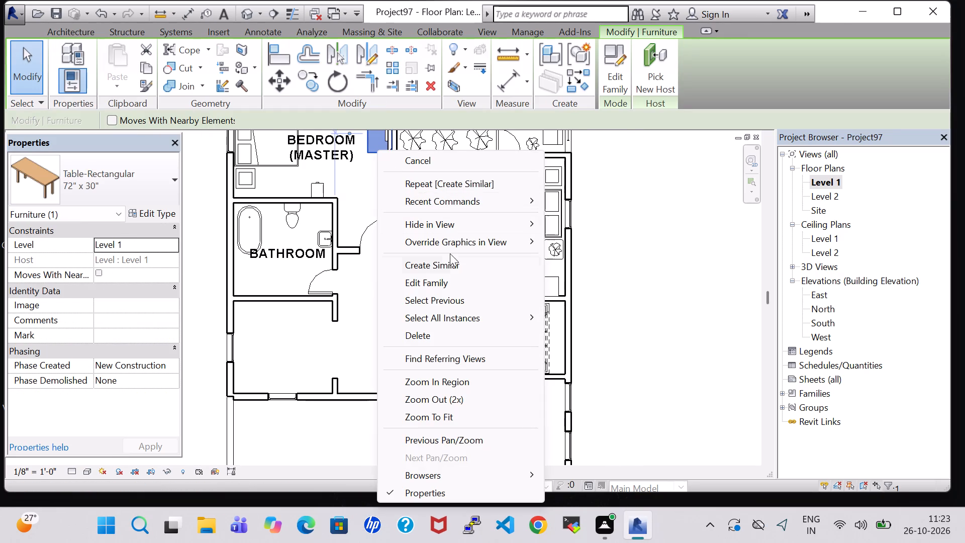
{"action": "left_click", "coordinate": [451, 267]}
{"action": "key", "text": "space"}
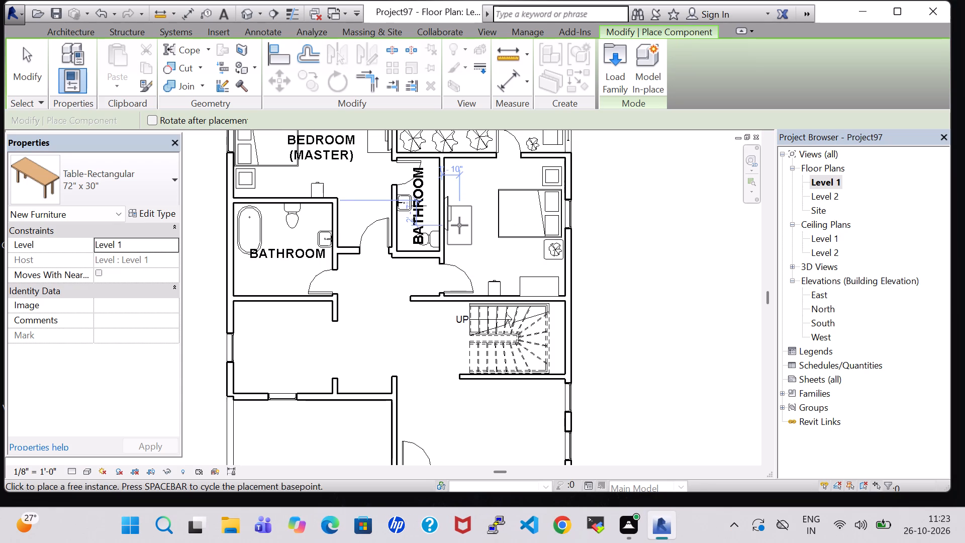
{"action": "scroll", "coordinate": [458, 231], "scroll_direction": "up", "scroll_amount": 5}
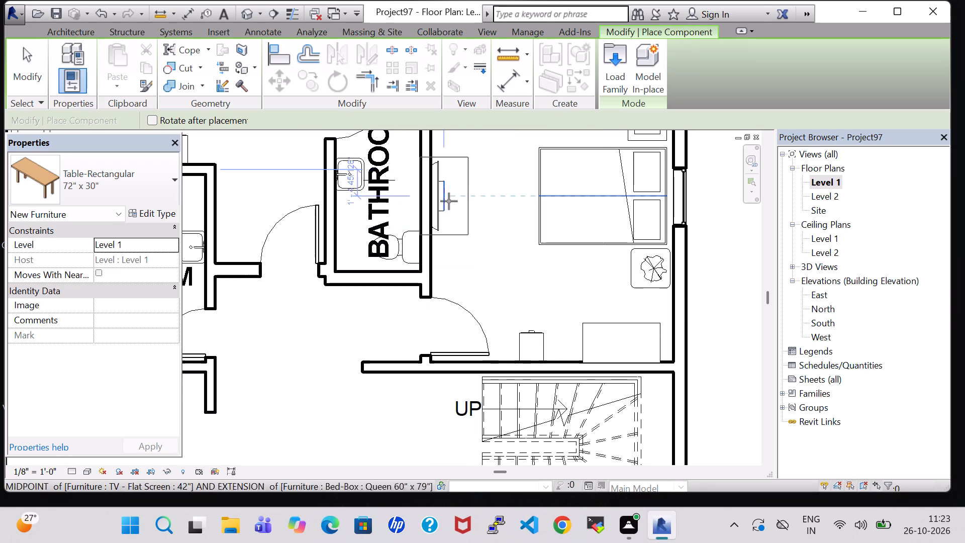
{"action": "left_click", "coordinate": [455, 195]}
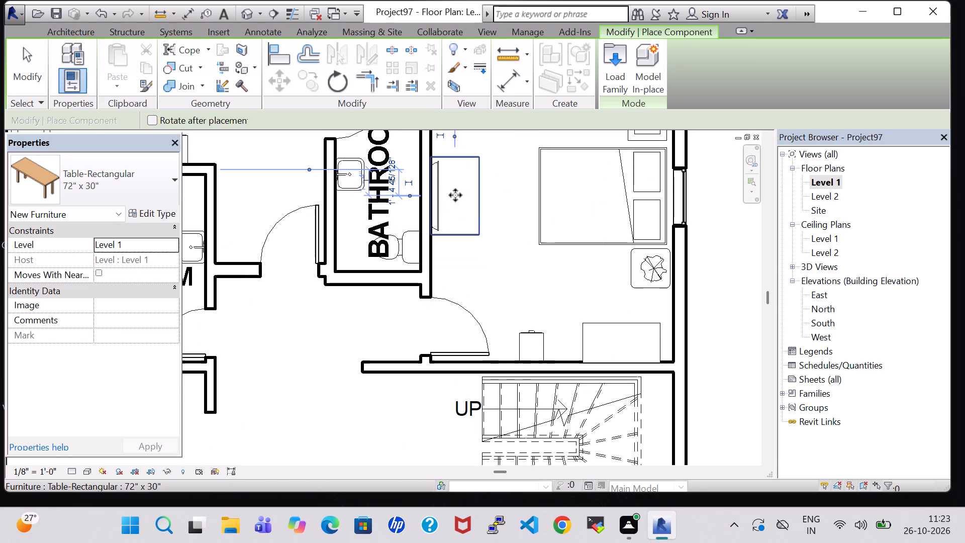
{"action": "key", "text": "Escape"}
{"action": "key", "text": "Escape"}
Place an RPC Plant - Tropical Agave - 1.5' at the south end of the TV table in the east bedroom.
{"action": "left_click", "coordinate": [653, 258]}
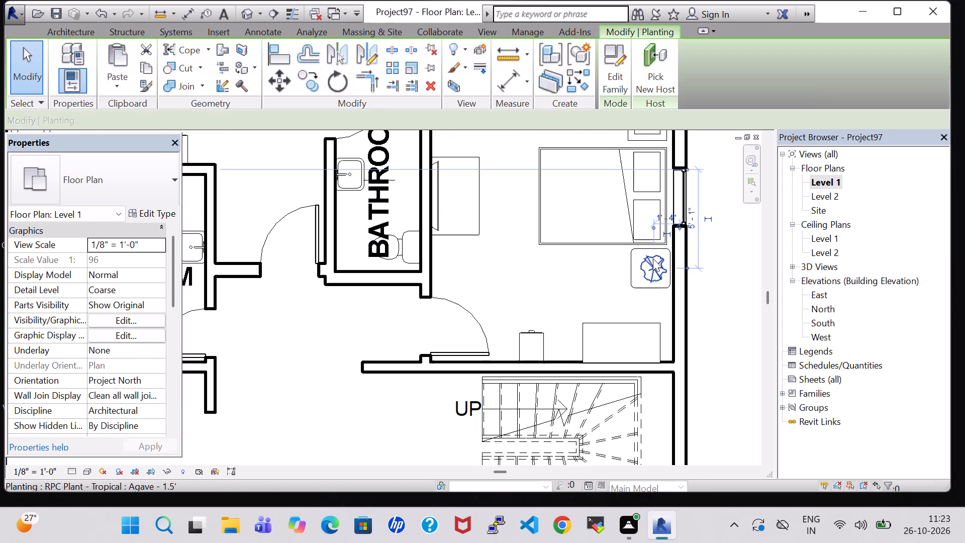
{"action": "right_click", "coordinate": [653, 258]}
{"action": "left_click", "coordinate": [669, 270]}
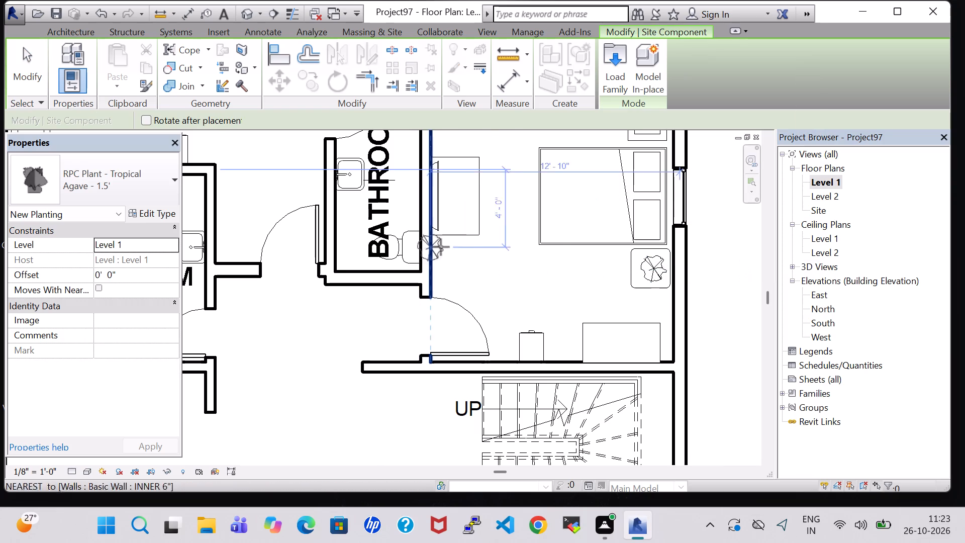
{"action": "left_click", "coordinate": [466, 241]}
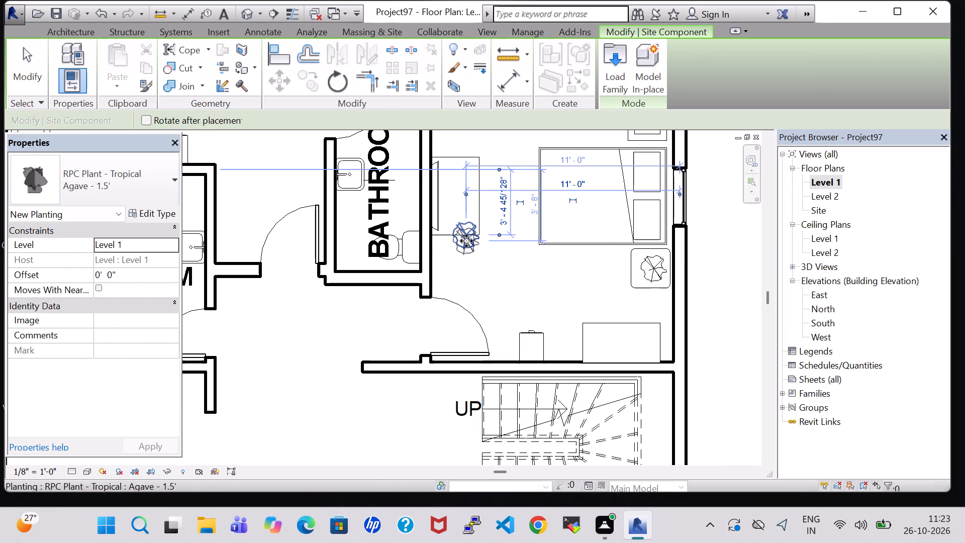
{"action": "key", "text": "Escape"}
{"action": "key", "text": "Escape"}
Set the offset of the agave plant at the east bedroom's TV table to 2' 0".
{"action": "left_click", "coordinate": [466, 243]}
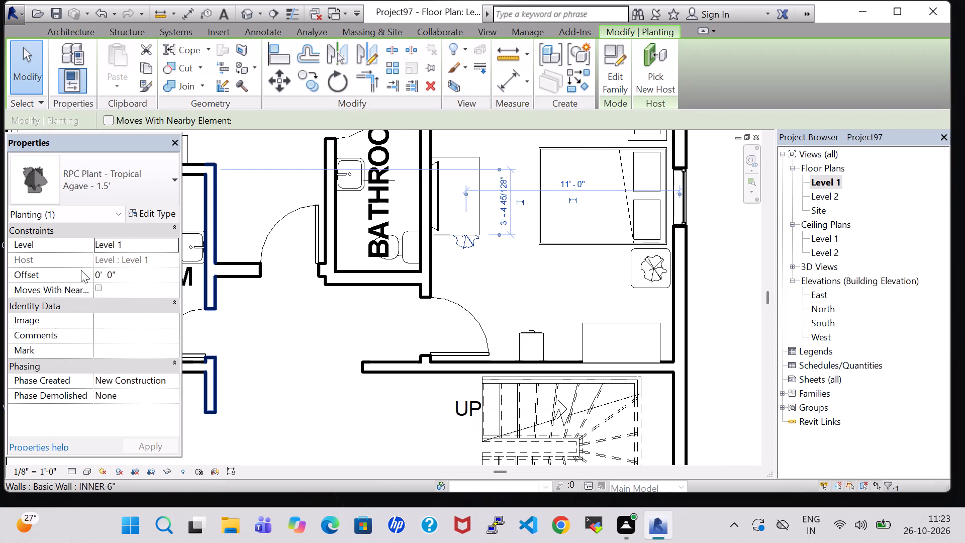
{"action": "double_click", "coordinate": [99, 277]}
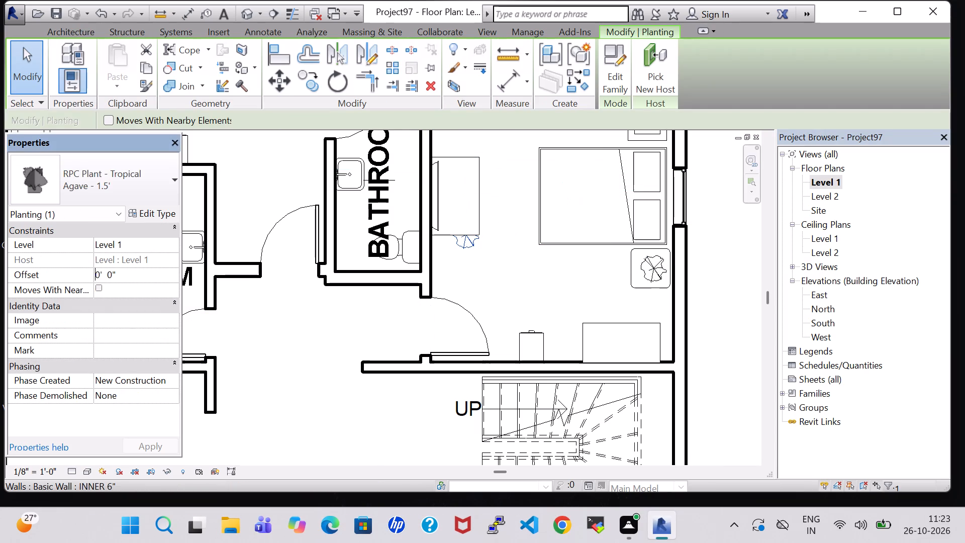
{"action": "key", "text": "BackSpace"}
{"action": "key", "text": "2"}
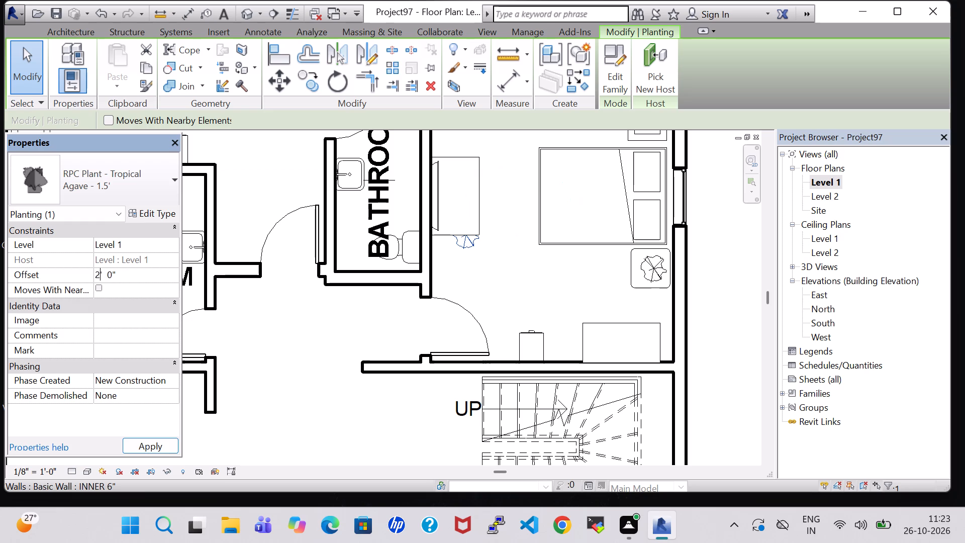
{"action": "left_click", "coordinate": [465, 303]}
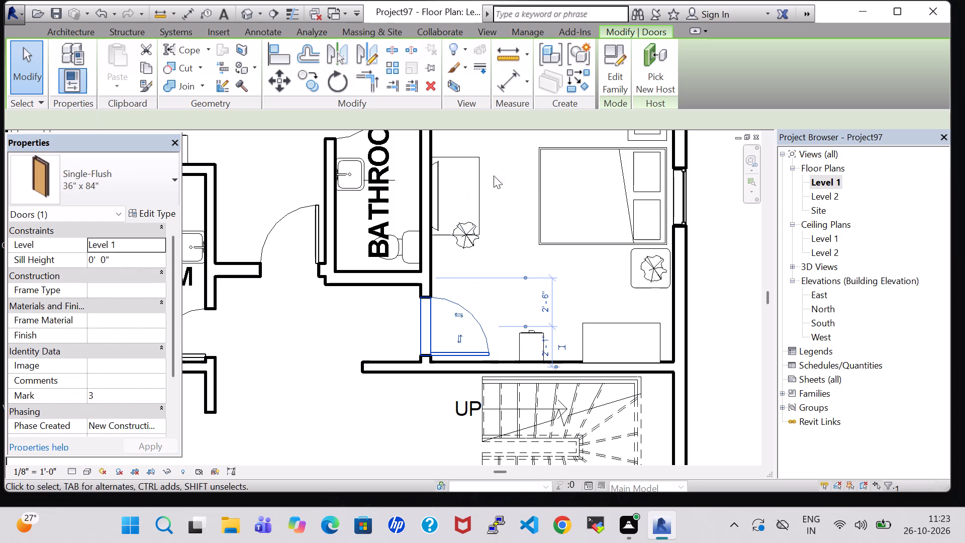
Check the type dimensions of the east bedroom's TV table.
{"action": "left_click", "coordinate": [469, 155]}
{"action": "left_click", "coordinate": [150, 215]}
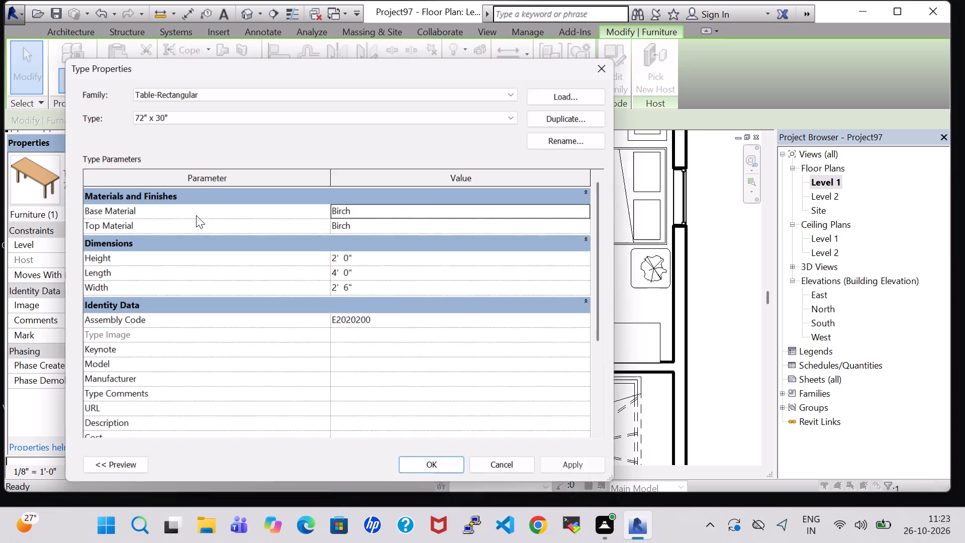
{"action": "left_click", "coordinate": [606, 61]}
{"action": "left_click", "coordinate": [520, 262]}
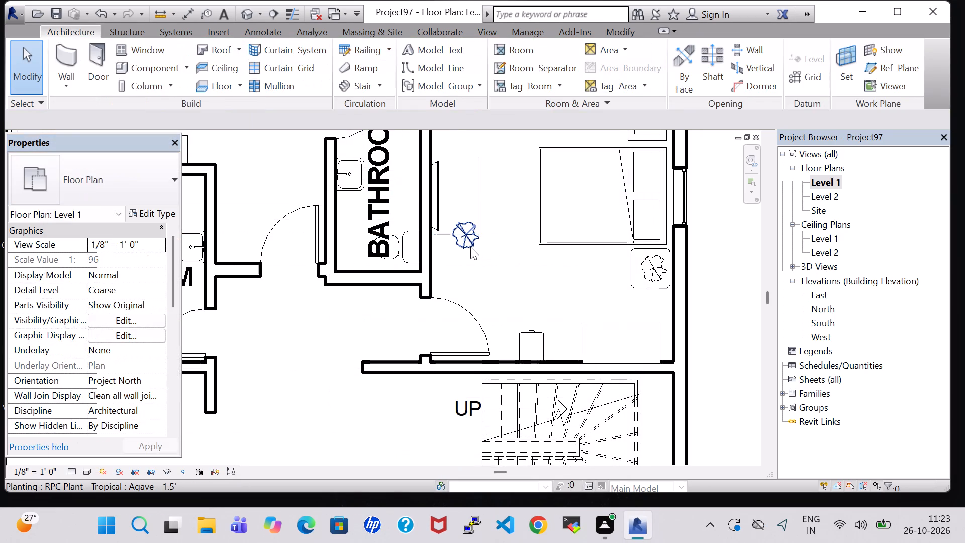
Nudge the agave plant four increments north and one west so it sits fully on the TV table.
{"action": "left_click", "coordinate": [470, 247]}
{"action": "key", "text": "Up"}
{"action": "key", "text": "Up"}
{"action": "key", "text": "Up"}
{"action": "key", "text": "Up"}
{"action": "key", "text": "Left"}
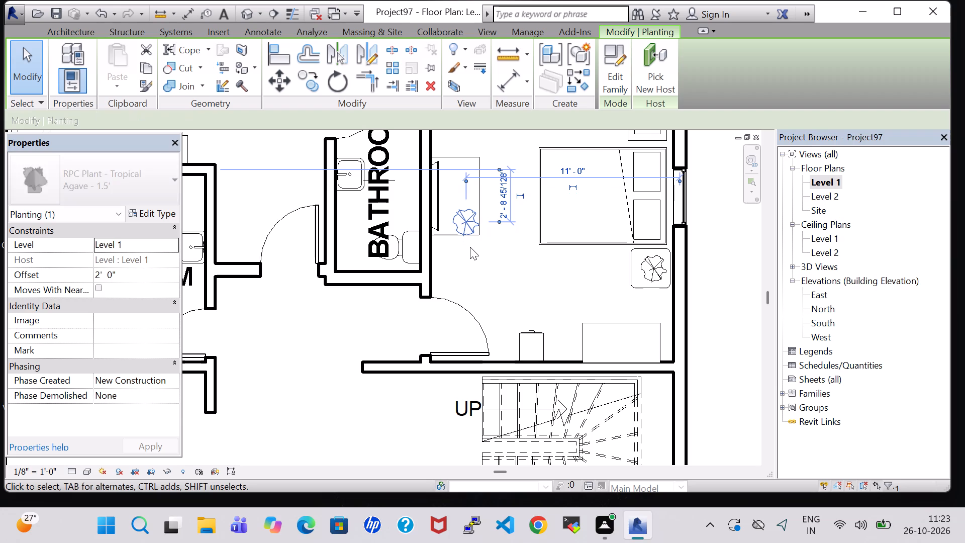
{"action": "left_click", "coordinate": [474, 284]}
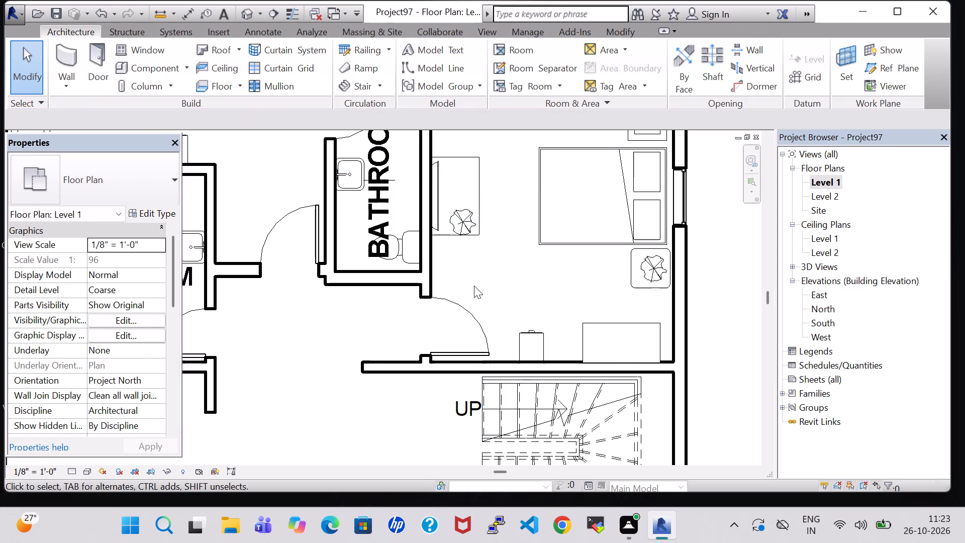
In the 3D view, rotate the east bedroom's dresser 180° so its drawers face into the room.
{"action": "scroll", "coordinate": [474, 295], "scroll_direction": "down", "scroll_amount": 5}
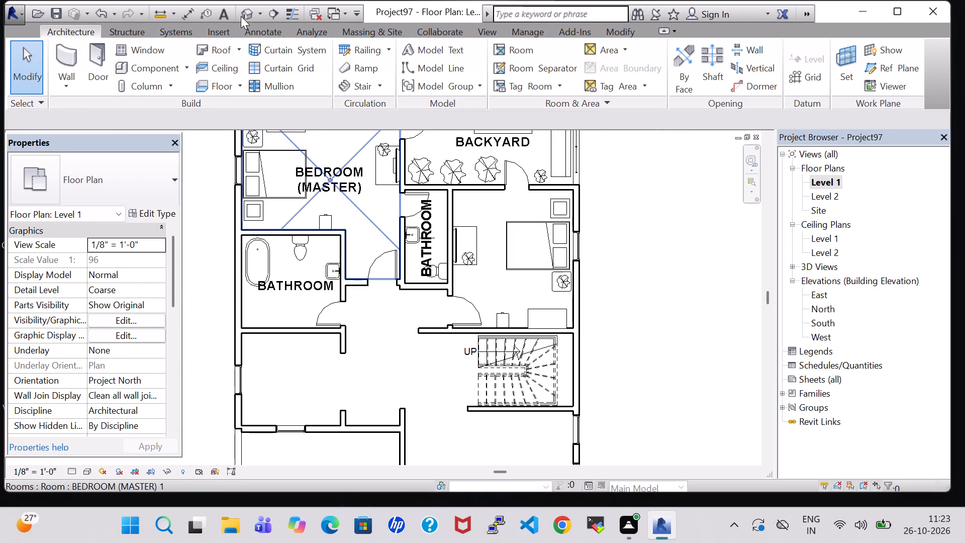
{"action": "left_click", "coordinate": [241, 16]}
{"action": "scroll", "coordinate": [395, 350], "scroll_direction": "down", "scroll_amount": 1}
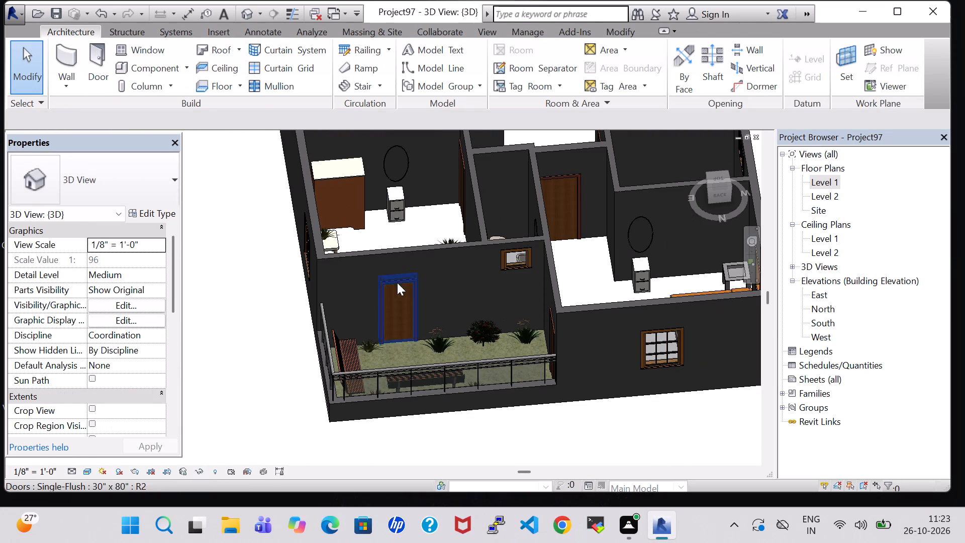
{"action": "left_click", "coordinate": [360, 180]}
{"action": "key", "text": "space"}
{"action": "key", "text": "space"}
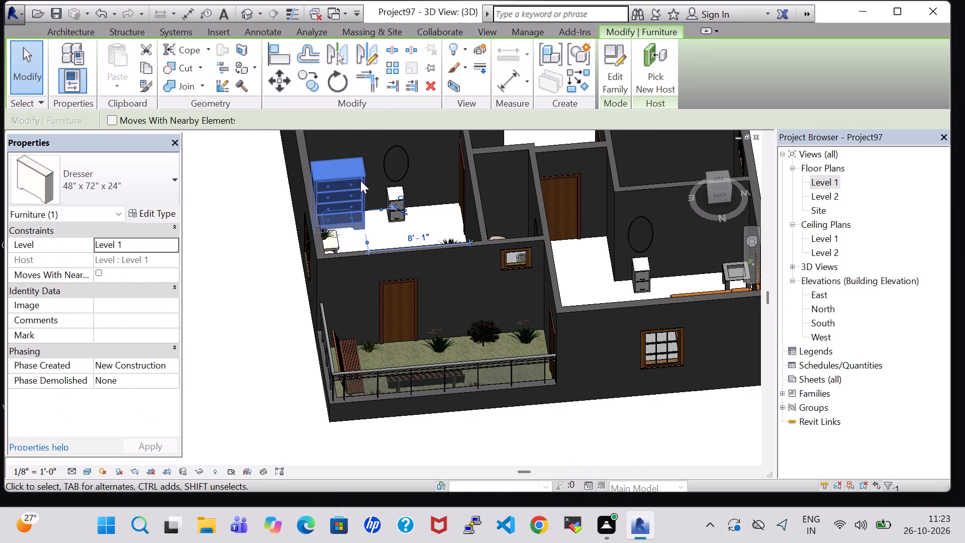
{"action": "left_click", "coordinate": [439, 212]}
{"action": "middle_click_drag", "start_coordinate": [439, 212], "coordinate": [433, 240]}
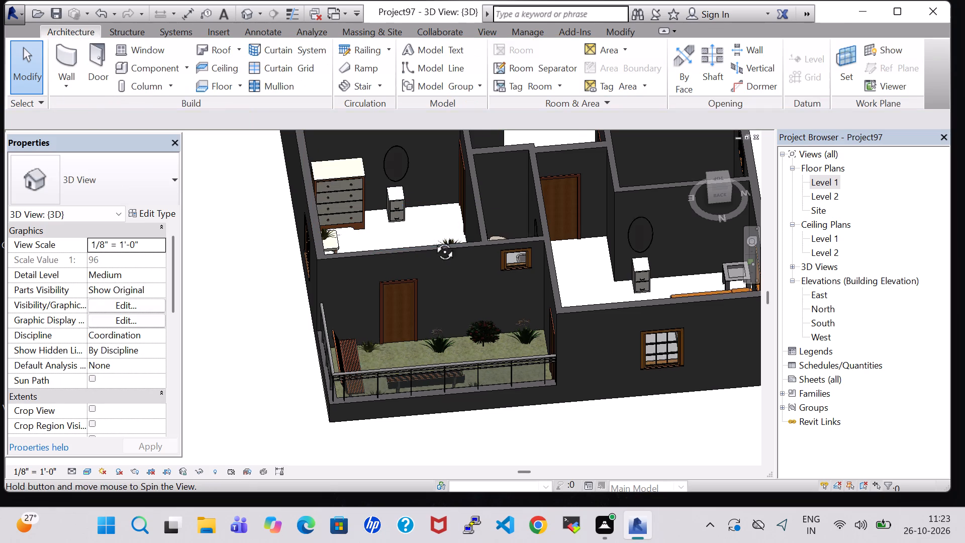
{"action": "middle_click_drag", "start_coordinate": [433, 240], "coordinate": [413, 307]}
{"action": "middle_click_drag", "start_coordinate": [401, 224], "coordinate": [398, 304]}
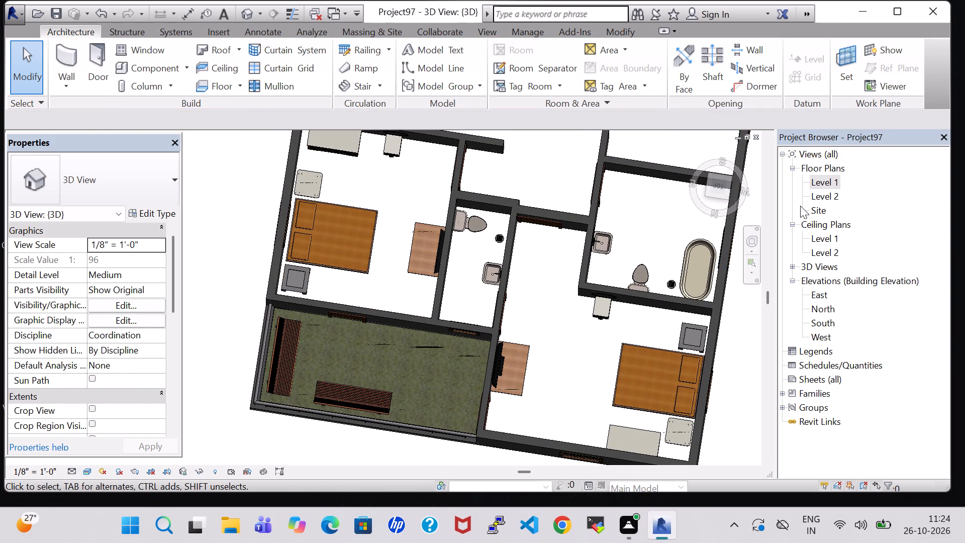
Place a tagged room in the east bedroom on the Level 1 floor plan.
{"action": "double_click", "coordinate": [822, 182]}
{"action": "scroll", "coordinate": [552, 243], "scroll_direction": "down", "scroll_amount": 3}
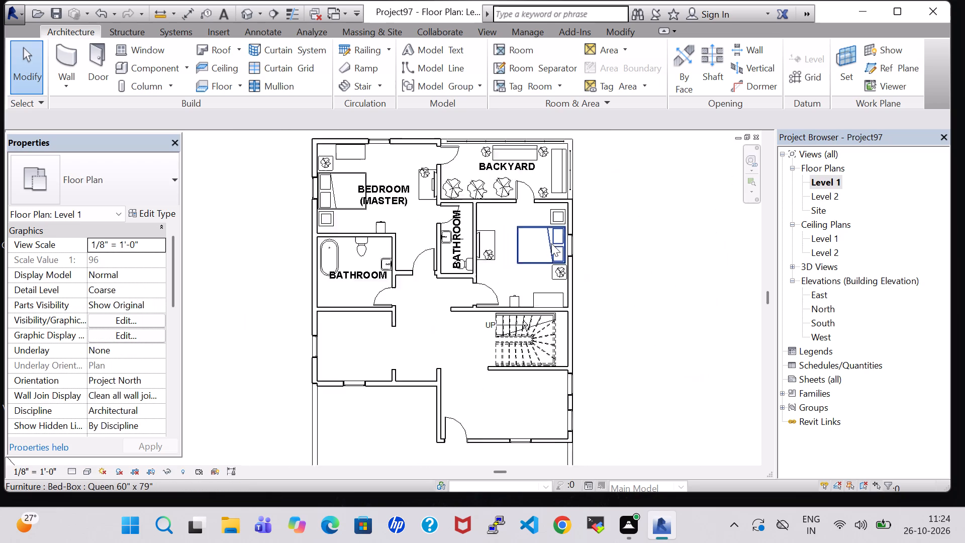
{"action": "left_click", "coordinate": [516, 44]}
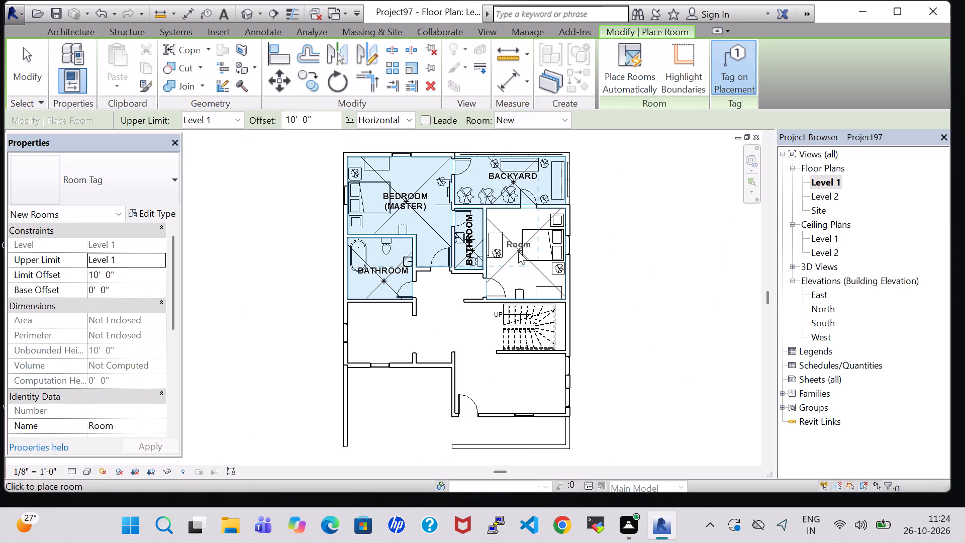
{"action": "left_click", "coordinate": [518, 251]}
{"action": "key", "text": "Escape"}
{"action": "key", "text": "Escape"}
Rename the east bedroom's room tag as BEDROOM-2.
{"action": "double_click", "coordinate": [518, 241]}
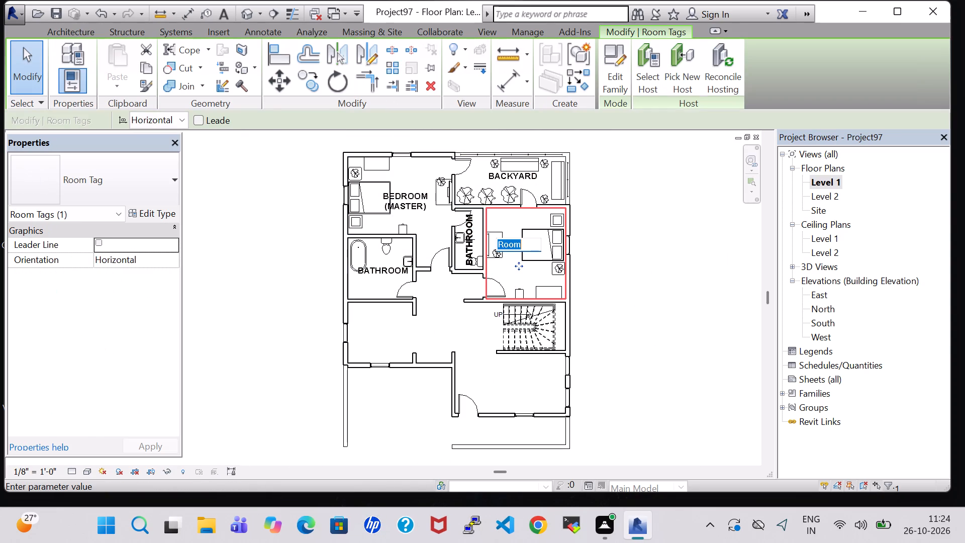
{"action": "key", "text": "BackSpace"}
{"action": "type", "text": "BD"}
{"action": "key", "text": "BackSpace"}
{"action": "type", "text": "EDROOM"}
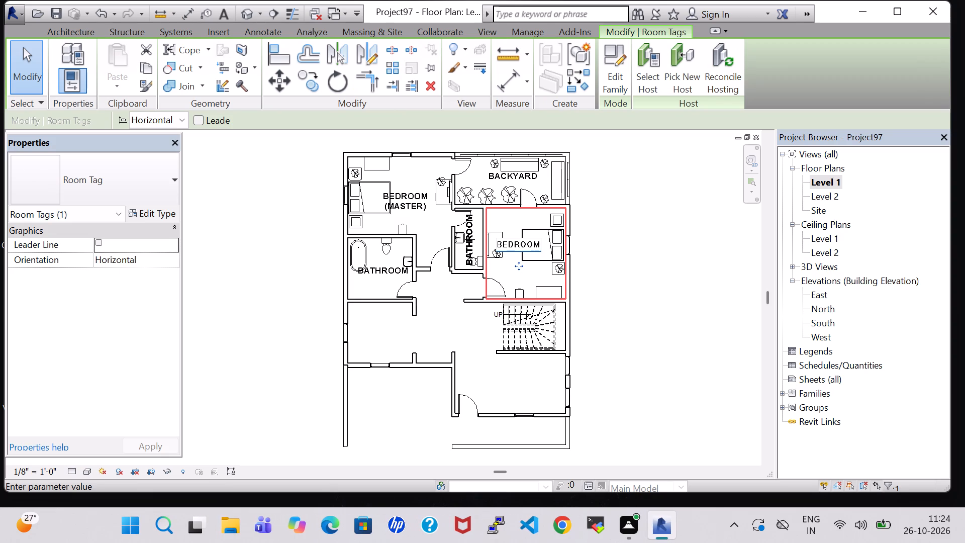
{"action": "type", "text": "-2"}
{"action": "key", "text": "Return"}
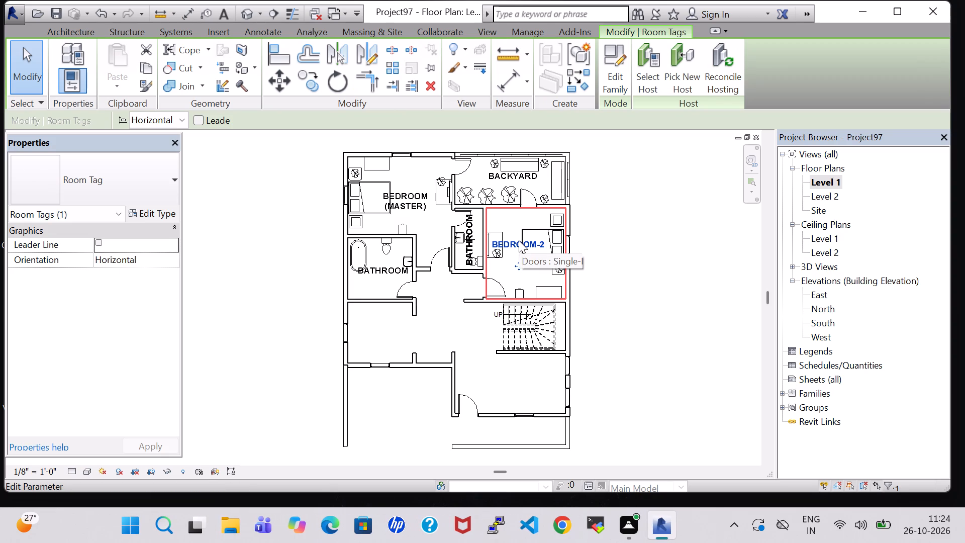
Nudge the BEDROOM-2 tag one increment south and two increments east.
{"action": "key", "text": "Down"}
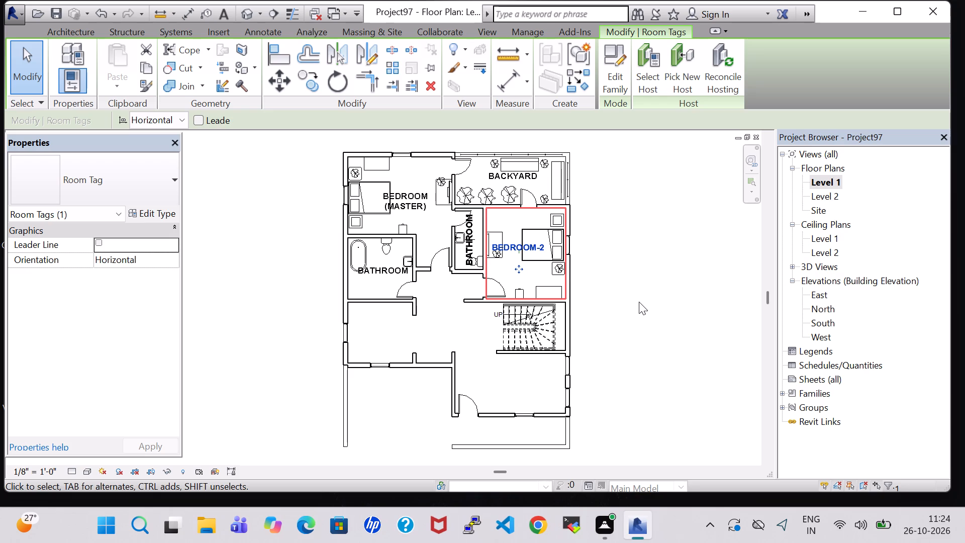
{"action": "key", "text": "Right"}
{"action": "key", "text": "Right"}
{"action": "left_click", "coordinate": [642, 298]}
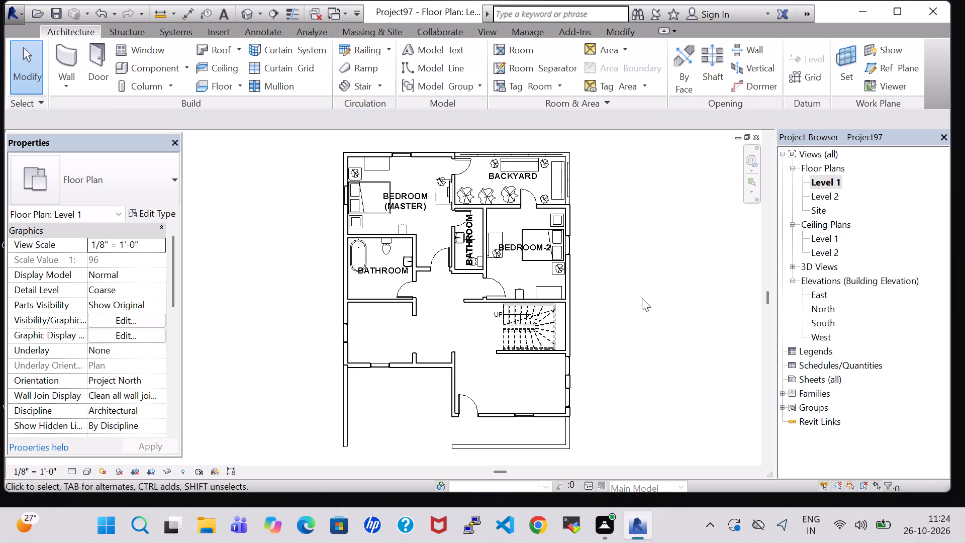
Load the Work Station Cubicle family from the US Imperial library's Furniture System folder.
{"action": "left_click", "coordinate": [162, 69]}
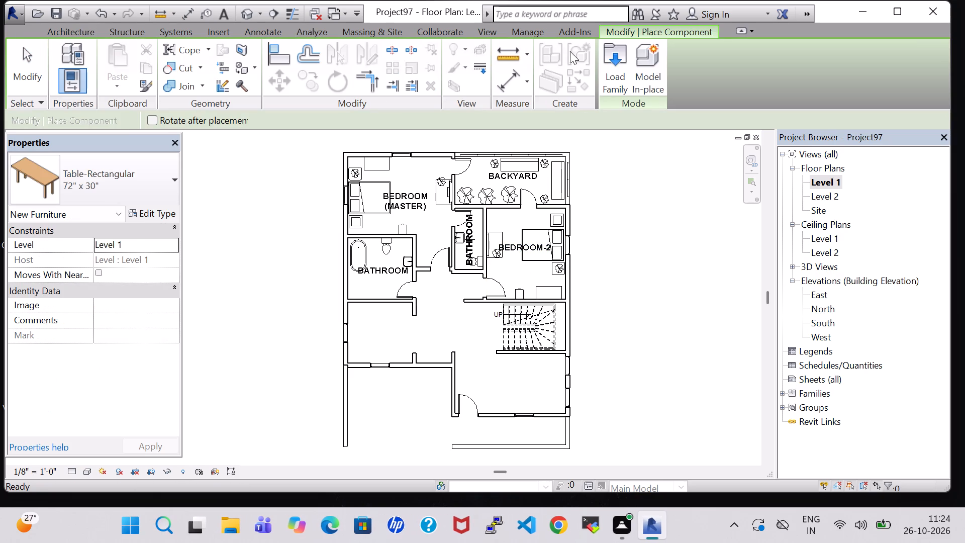
{"action": "left_click", "coordinate": [607, 56]}
{"action": "left_click", "coordinate": [448, 277]}
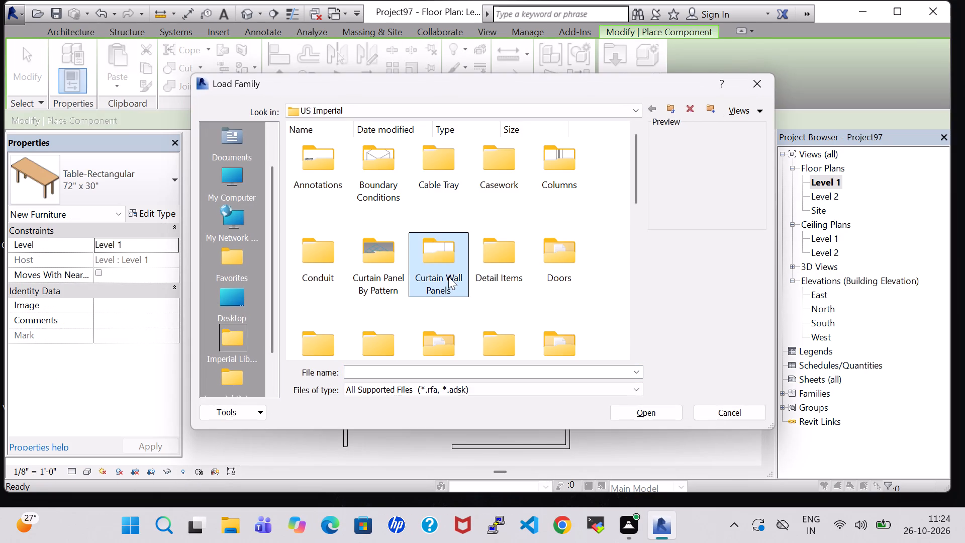
{"action": "key", "text": "f"}
{"action": "double_click", "coordinate": [324, 255]}
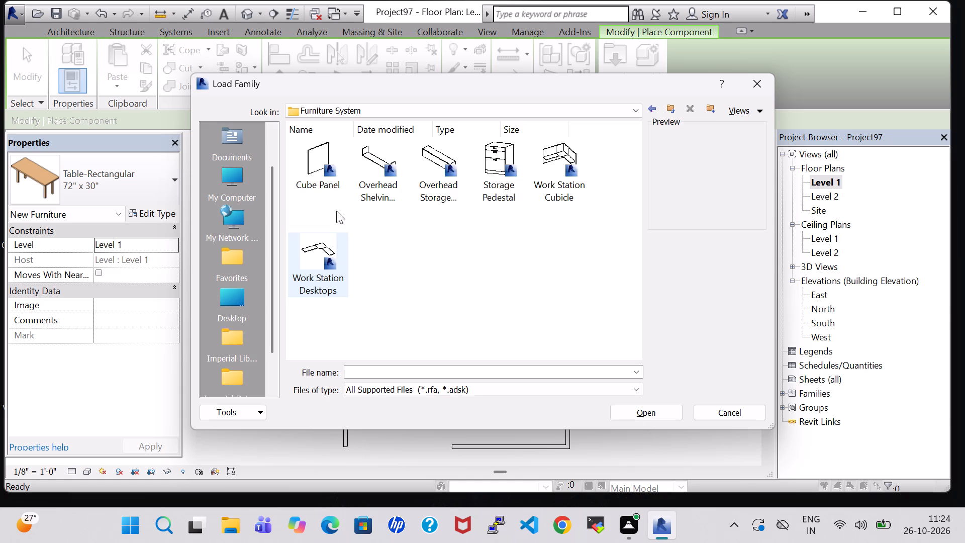
{"action": "left_click", "coordinate": [542, 164]}
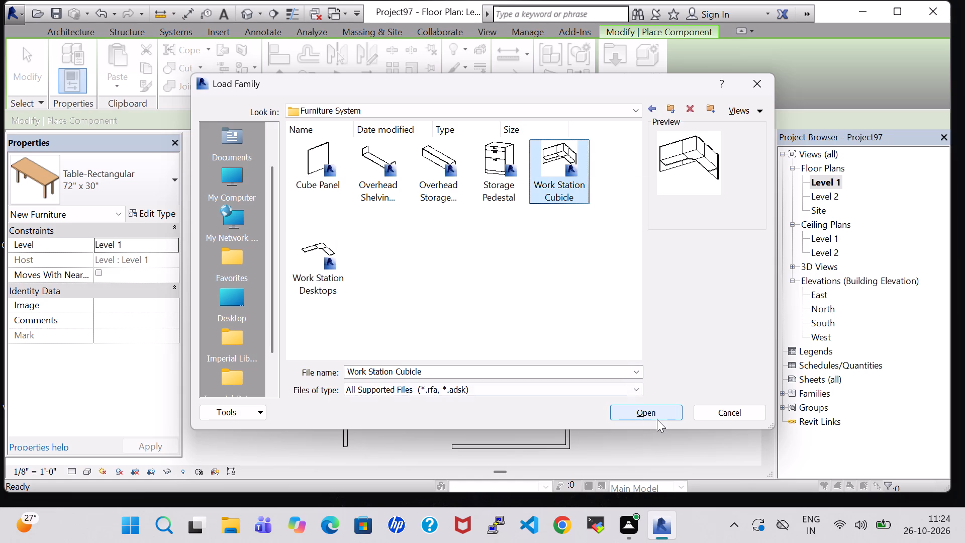
{"action": "left_click", "coordinate": [657, 419]}
Place a 96" x 96" Work Station Cubicle in the northwest corner of the room south of the west bathroom.
{"action": "scroll", "coordinate": [366, 311], "scroll_direction": "up", "scroll_amount": 1}
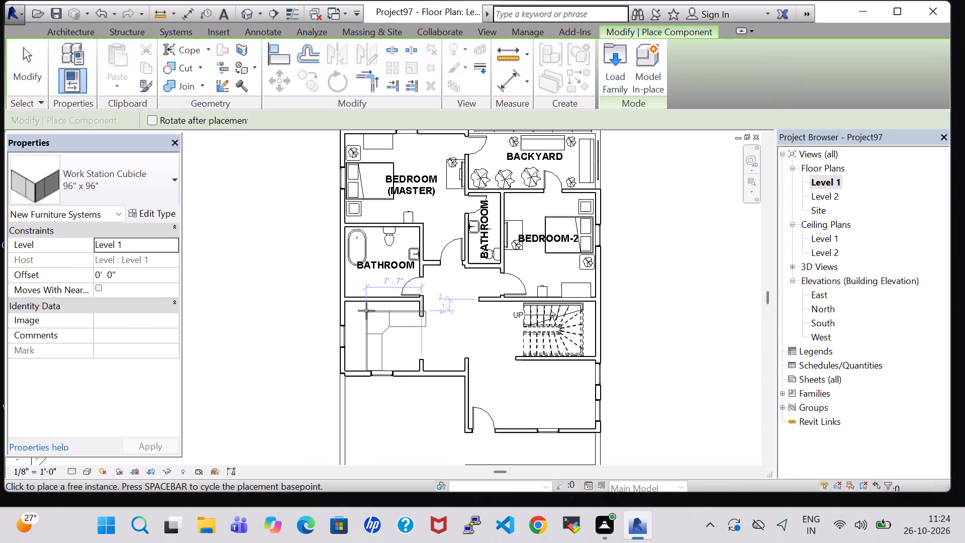
{"action": "scroll", "coordinate": [366, 311], "scroll_direction": "up", "scroll_amount": 2}
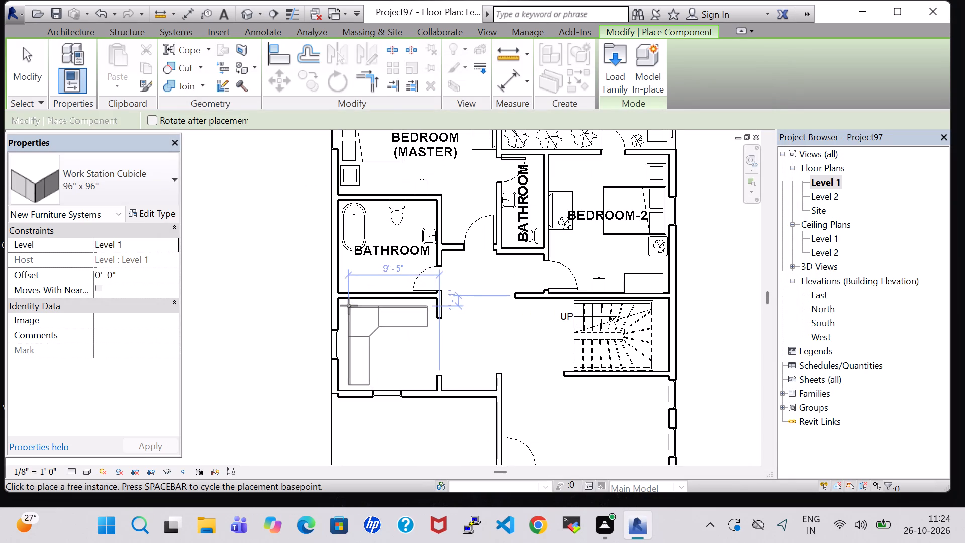
{"action": "left_click", "coordinate": [344, 304]}
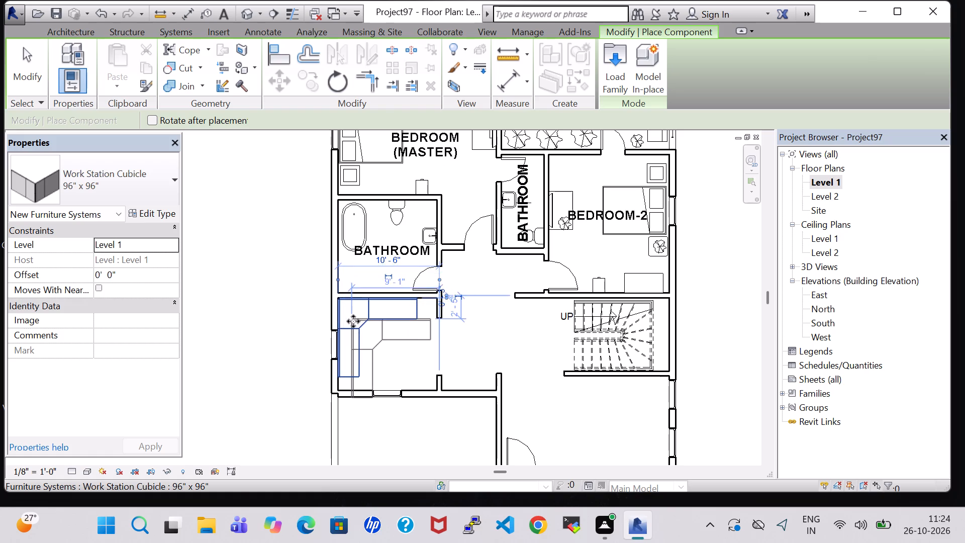
{"action": "key", "text": "Escape"}
{"action": "key", "text": "Escape"}
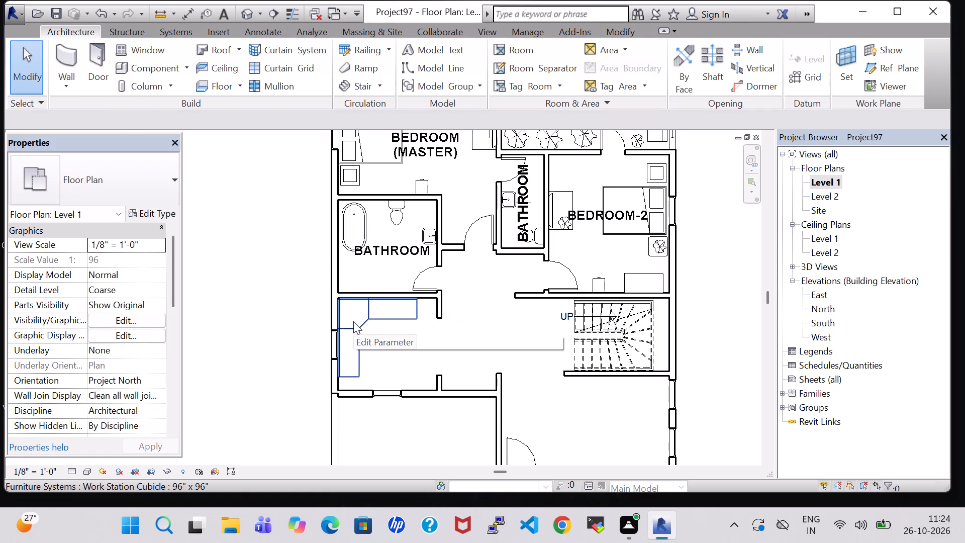
Set the Work Station Cubicle type's Desktop1 Width and Desktop2 Width to 2' 4".
{"action": "left_click", "coordinate": [399, 316]}
{"action": "left_click", "coordinate": [156, 214]}
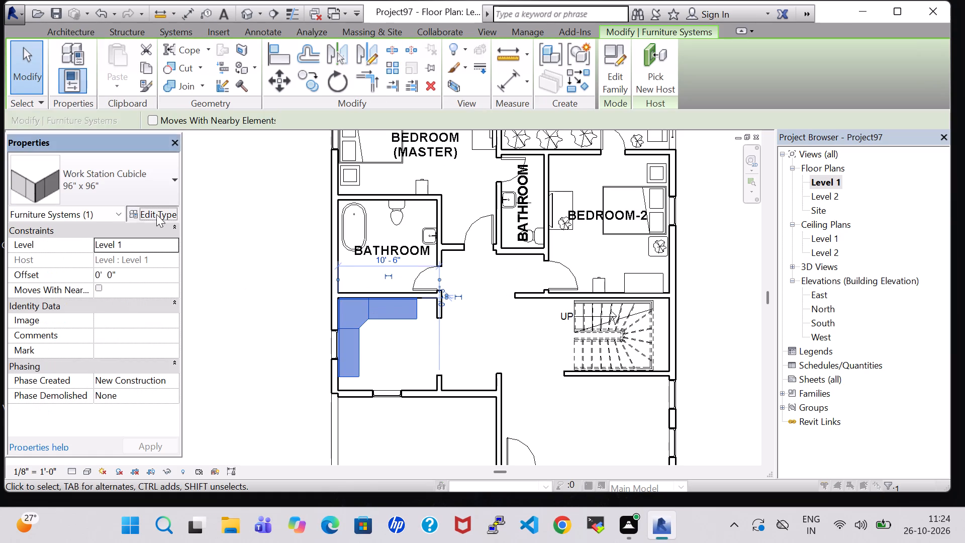
{"action": "left_click", "coordinate": [351, 290]}
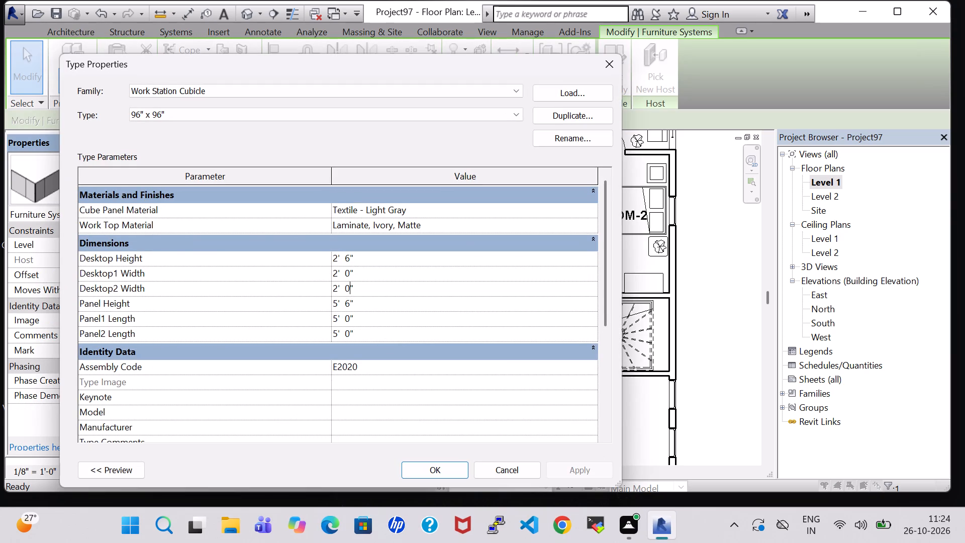
{"action": "key", "text": "BackSpace"}
{"action": "key", "text": "4"}
{"action": "left_click", "coordinate": [350, 274]}
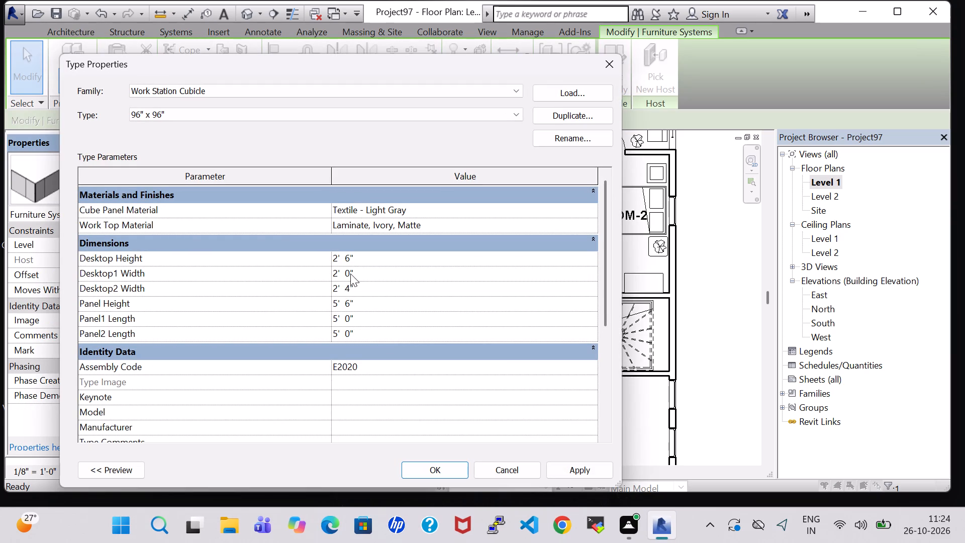
{"action": "key", "text": "BackSpace"}
{"action": "key", "text": "4"}
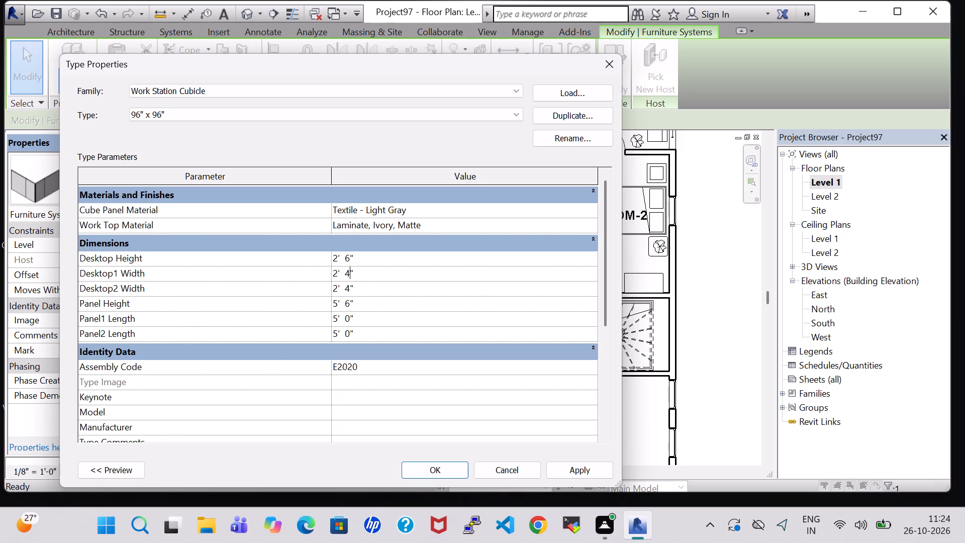
Set the cubicle type's Panel Height to 2' 8" and Panel1 Length to 4' 0", and apply the type changes.
{"action": "left_click", "coordinate": [340, 304]}
{"action": "key", "text": "Left"}
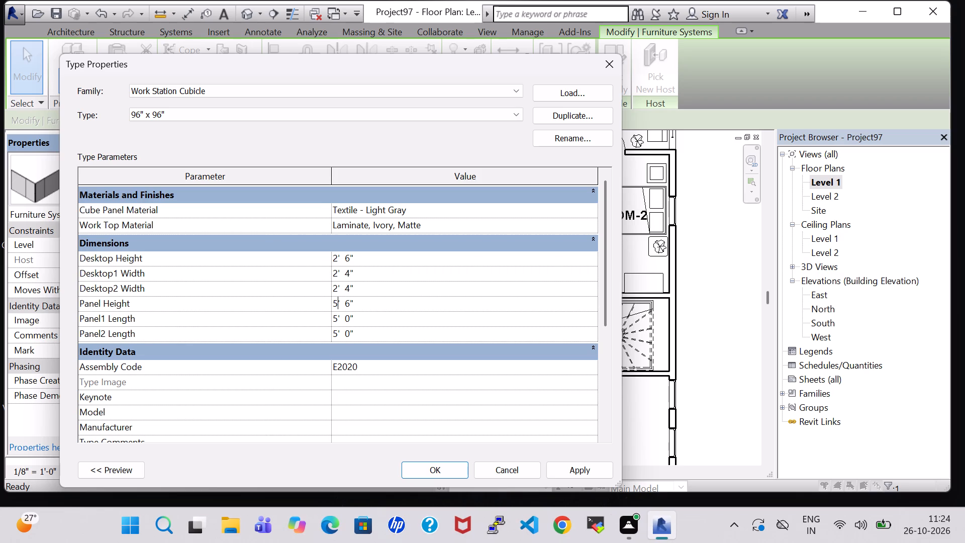
{"action": "key", "text": "BackSpace"}
{"action": "key", "text": "2"}
{"action": "left_click", "coordinate": [349, 304]}
{"action": "key", "text": "BackSpace"}
{"action": "key", "text": "8"}
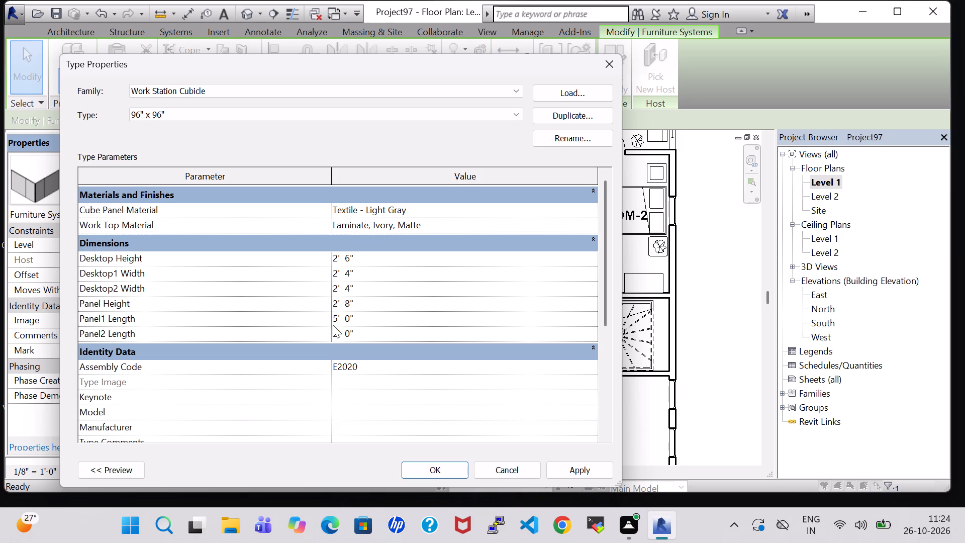
{"action": "left_click", "coordinate": [339, 323]}
{"action": "key", "text": "BackSpace"}
{"action": "key", "text": "4"}
{"action": "left_click", "coordinate": [433, 473]}
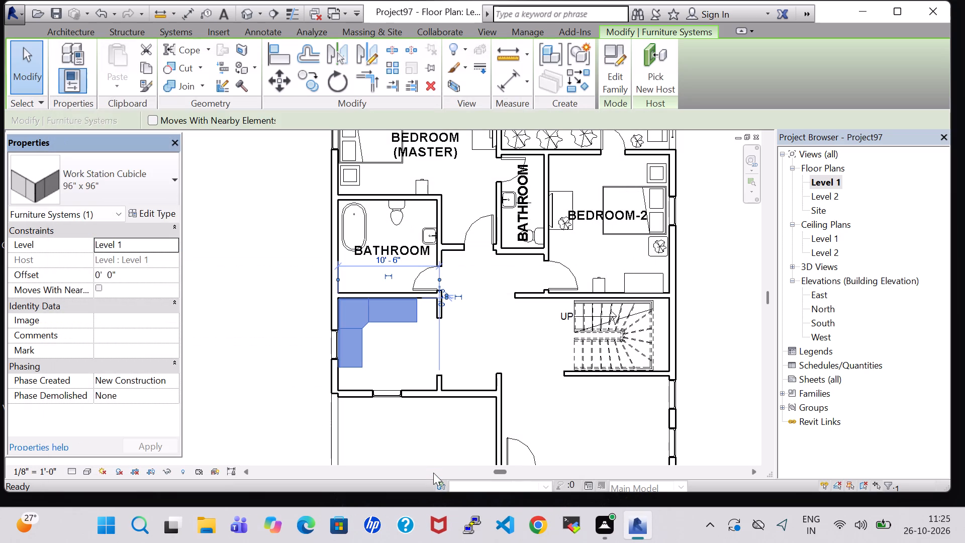
Set the Work Station Cubicle type's Panel1 Length to 5' 0" and Panel2 Length to 4' 0".
{"action": "right_click", "coordinate": [385, 320]}
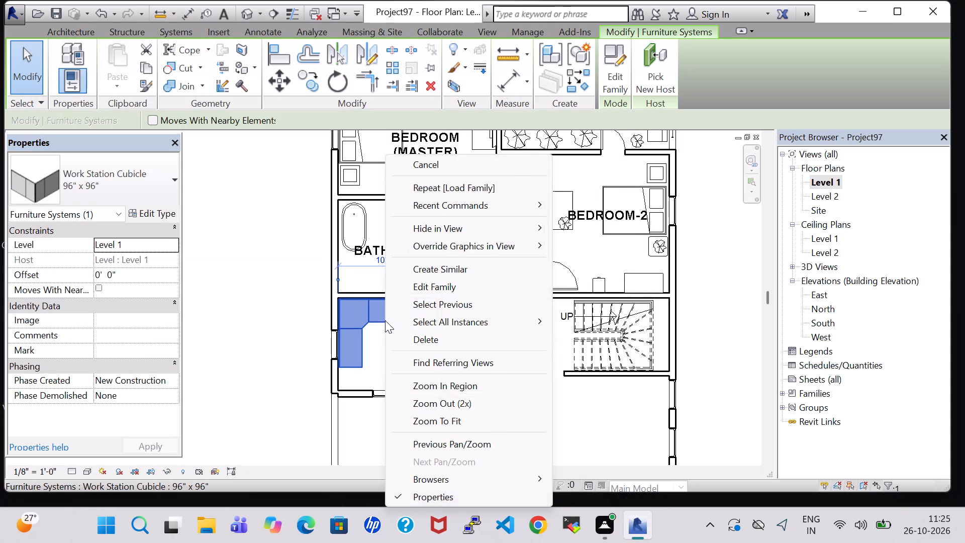
{"action": "left_click", "coordinate": [157, 212]}
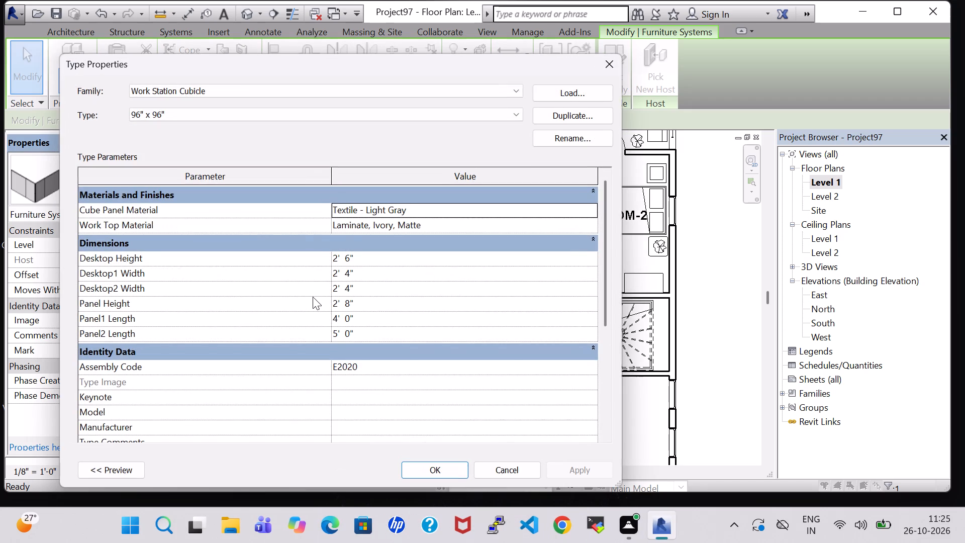
{"action": "left_click", "coordinate": [340, 317]}
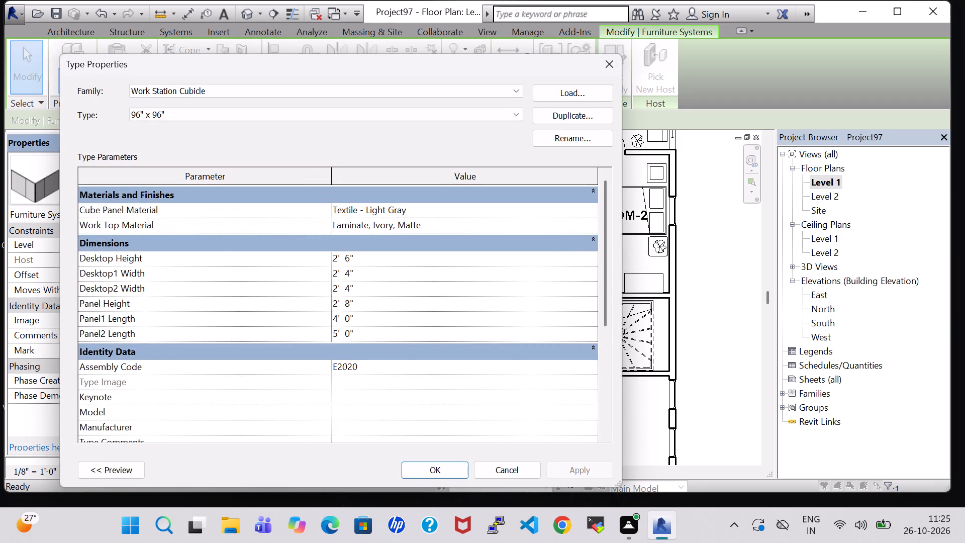
{"action": "key", "text": "Left"}
{"action": "key", "text": "BackSpace"}
{"action": "key", "text": "5"}
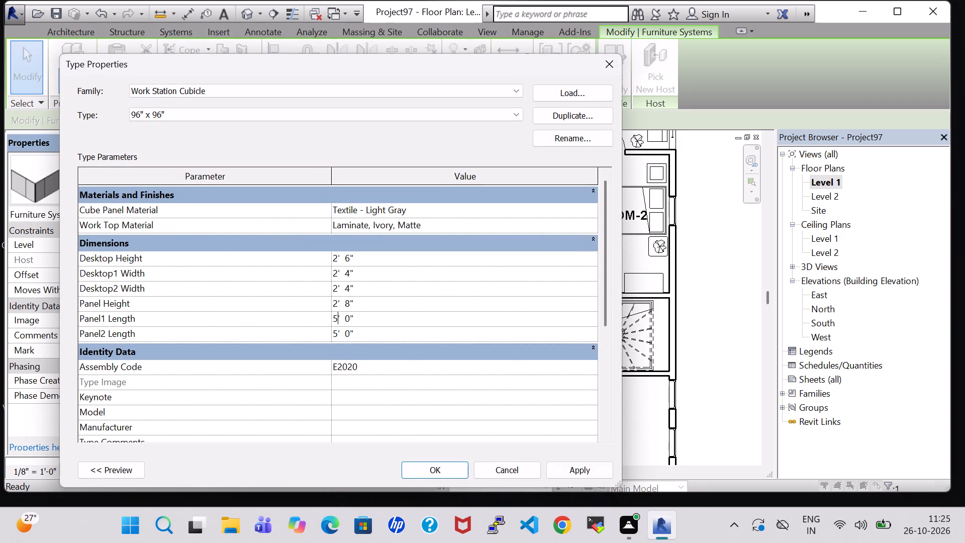
{"action": "left_click", "coordinate": [339, 333]}
{"action": "key", "text": "BackSpace"}
{"action": "key", "text": "4"}
{"action": "left_click", "coordinate": [436, 463]}
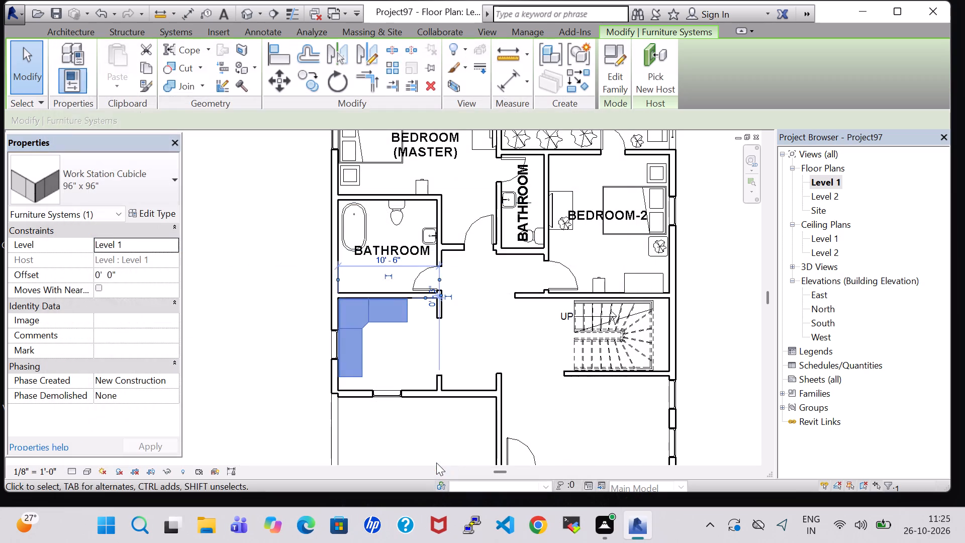
{"action": "left_click", "coordinate": [471, 349]}
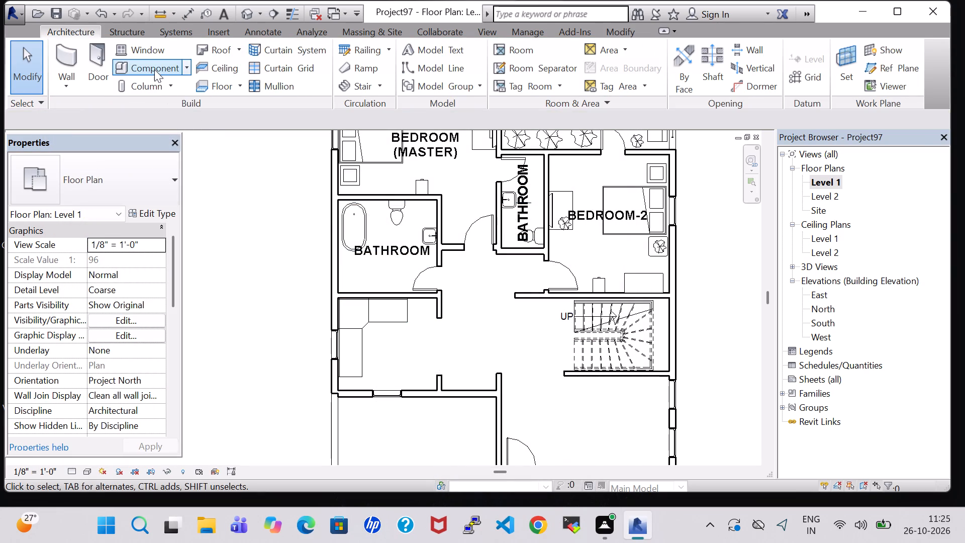
Examine the L-shaped work station counter and its height against the window in the 3D view.
{"action": "left_click", "coordinate": [243, 13]}
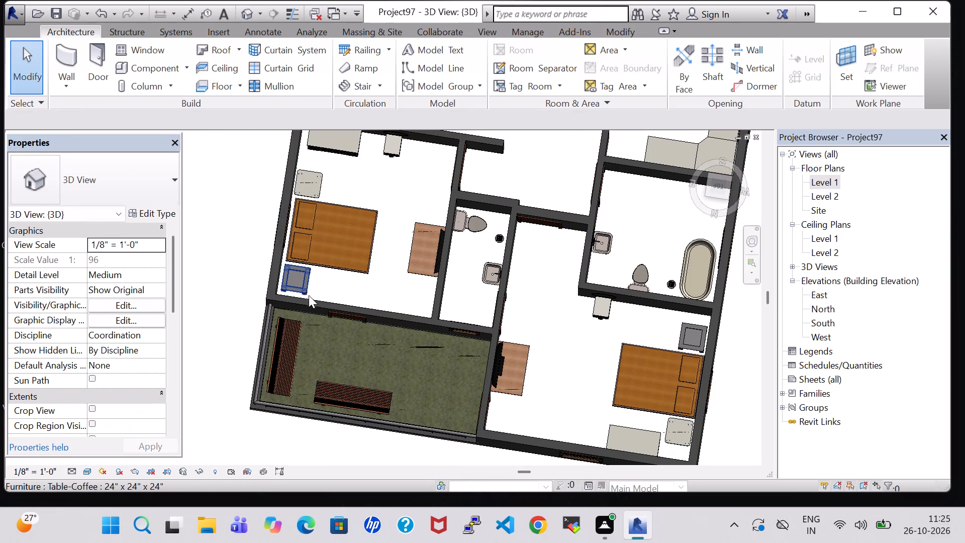
{"action": "middle_click_drag", "start_coordinate": [524, 287], "coordinate": [516, 375]}
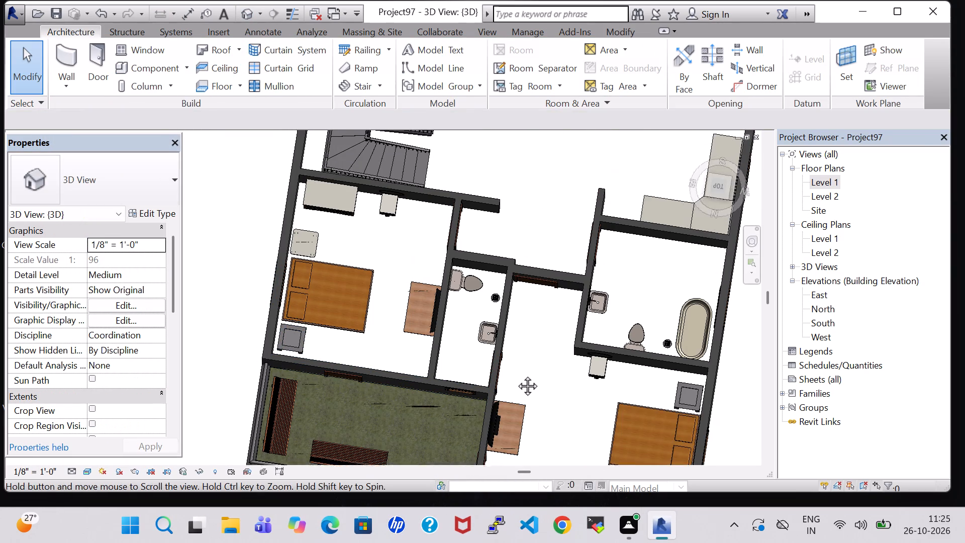
{"action": "middle_click_drag", "start_coordinate": [516, 375], "coordinate": [510, 425]}
{"action": "middle_click_drag", "start_coordinate": [557, 250], "coordinate": [695, 258]}
{"action": "middle_click_drag", "start_coordinate": [529, 259], "coordinate": [530, 154], "text": "shift"}
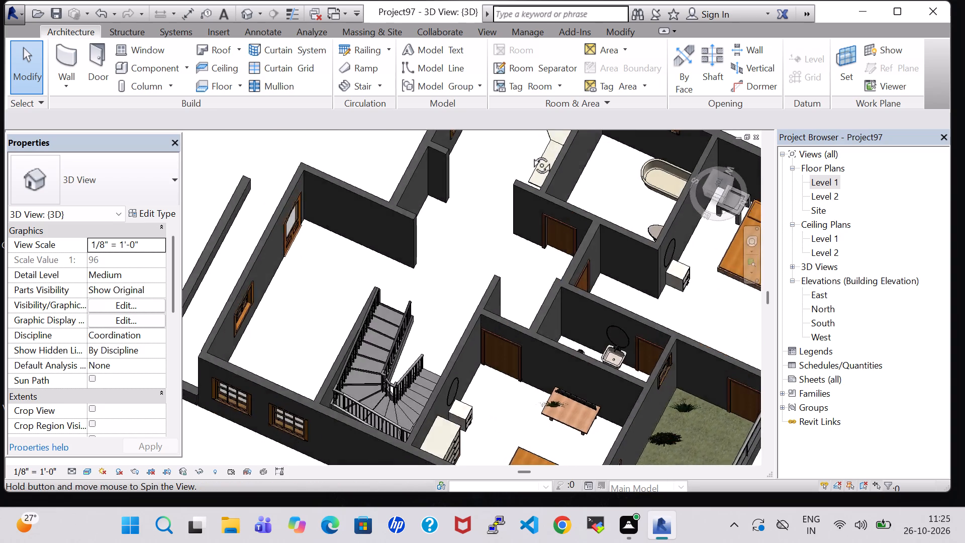
{"action": "middle_click_drag", "start_coordinate": [530, 154], "coordinate": [563, 130], "text": "shift"}
{"action": "middle_click_drag", "start_coordinate": [416, 186], "coordinate": [442, 135], "text": "shift"}
{"action": "scroll", "coordinate": [423, 178], "scroll_direction": "up", "scroll_amount": 7}
{"action": "middle_click_drag", "start_coordinate": [414, 272], "coordinate": [404, 223]}
{"action": "scroll", "coordinate": [414, 272], "scroll_direction": "up", "scroll_amount": 1, "text": "shift"}
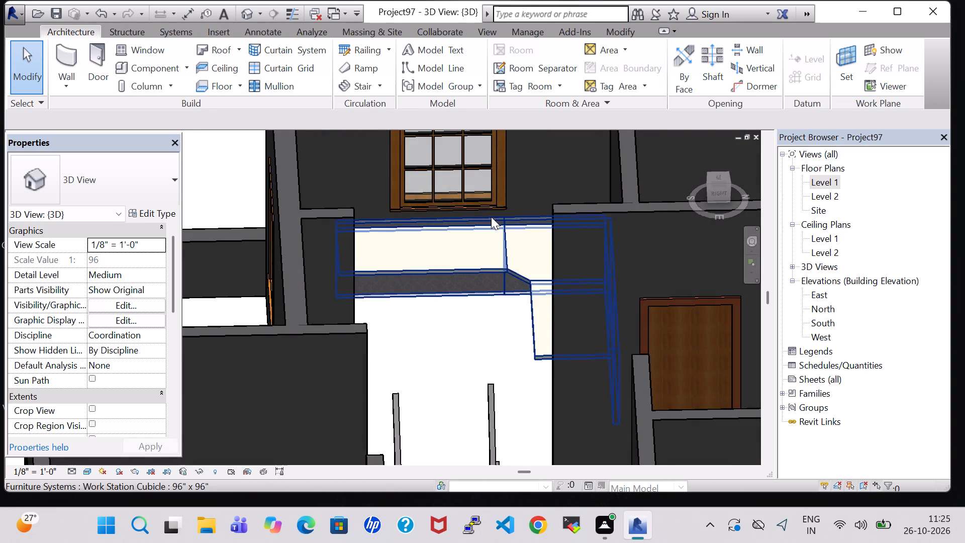
On the Level 1 plan, load the Cook Top-4 Unit family from the US Imperial library's Specialty Equipment Domestic folder.
{"action": "double_click", "coordinate": [832, 183]}
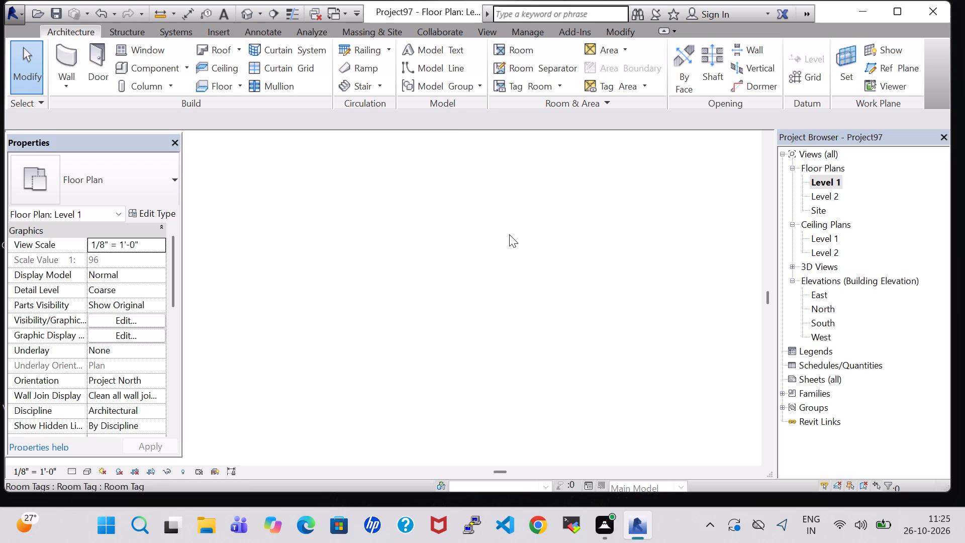
{"action": "left_click", "coordinate": [144, 73]}
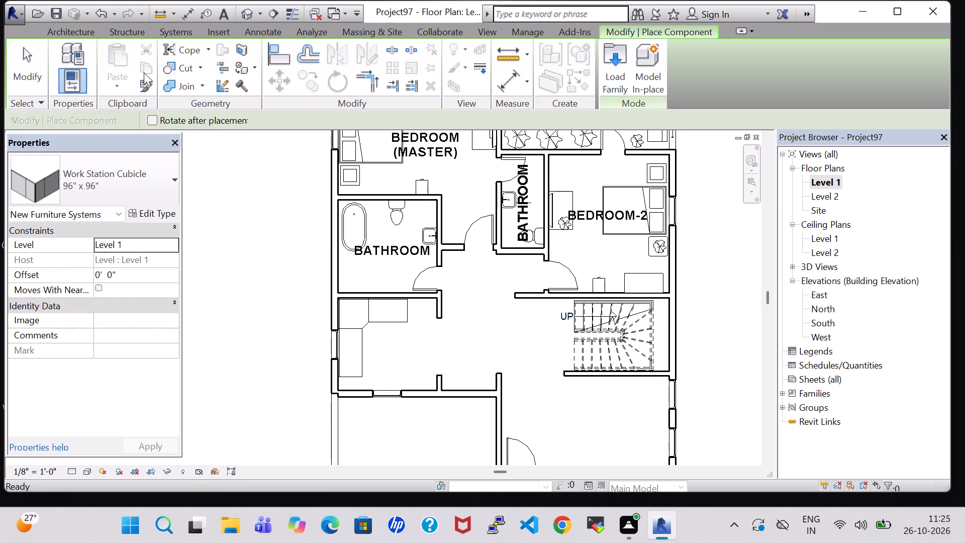
{"action": "left_click", "coordinate": [601, 76]}
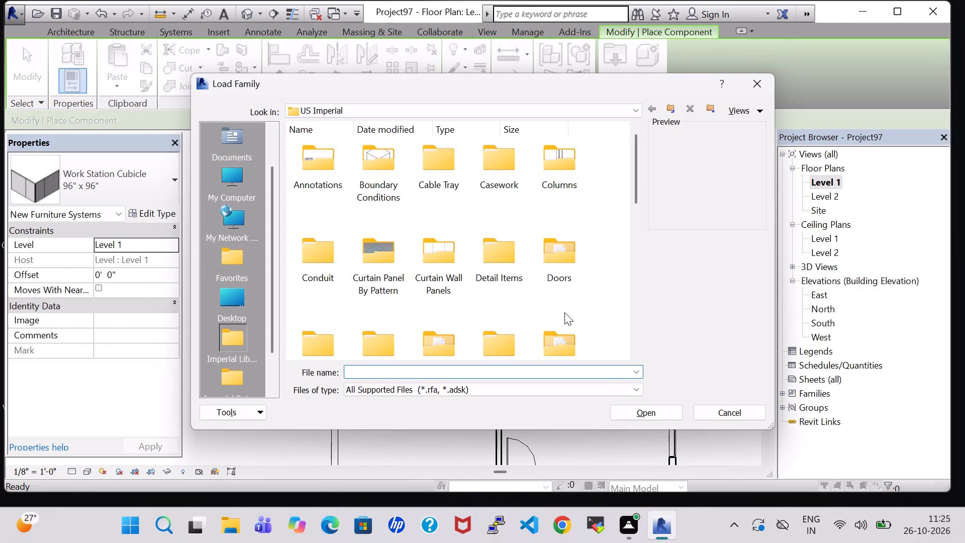
{"action": "left_click", "coordinate": [560, 337]}
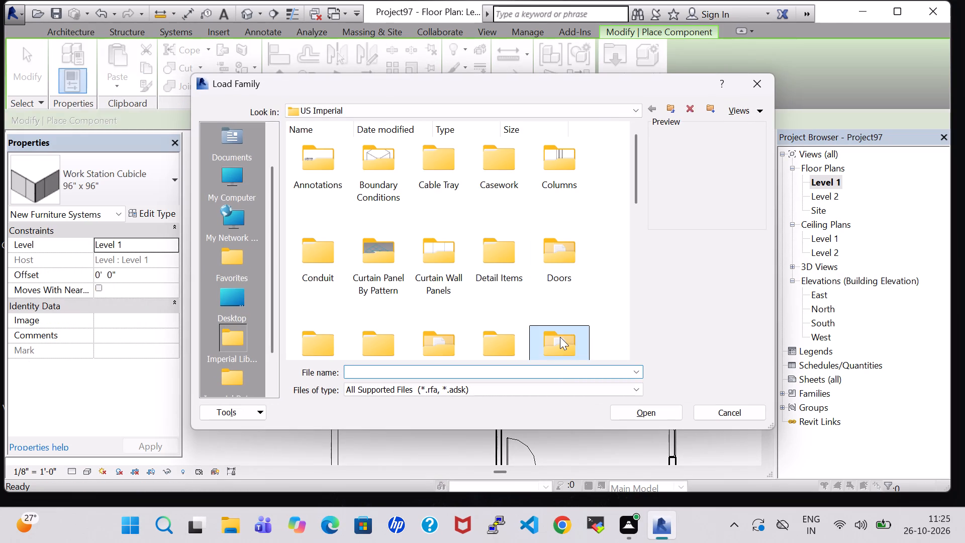
{"action": "key", "text": "p"}
{"action": "double_click", "coordinate": [440, 174]}
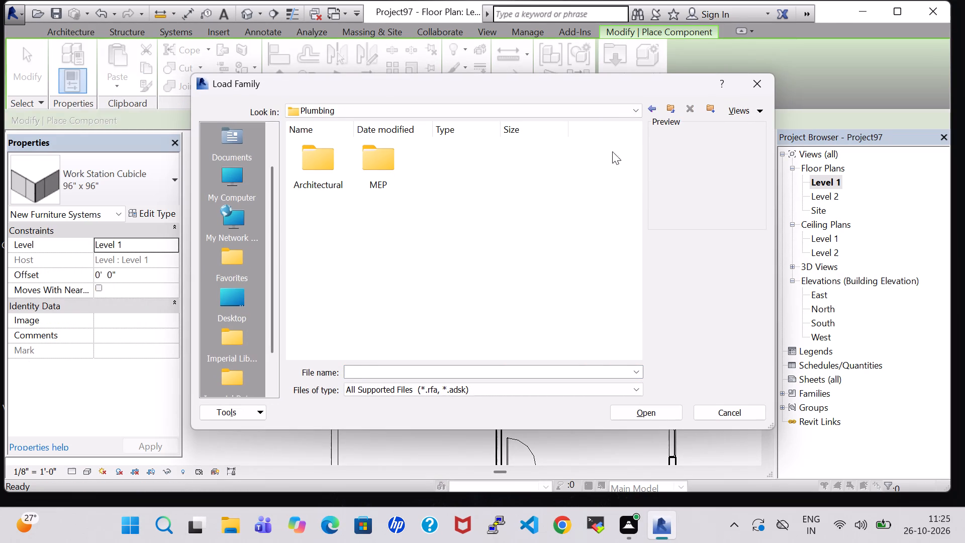
{"action": "left_click", "coordinate": [647, 112]}
{"action": "left_click", "coordinate": [436, 249]}
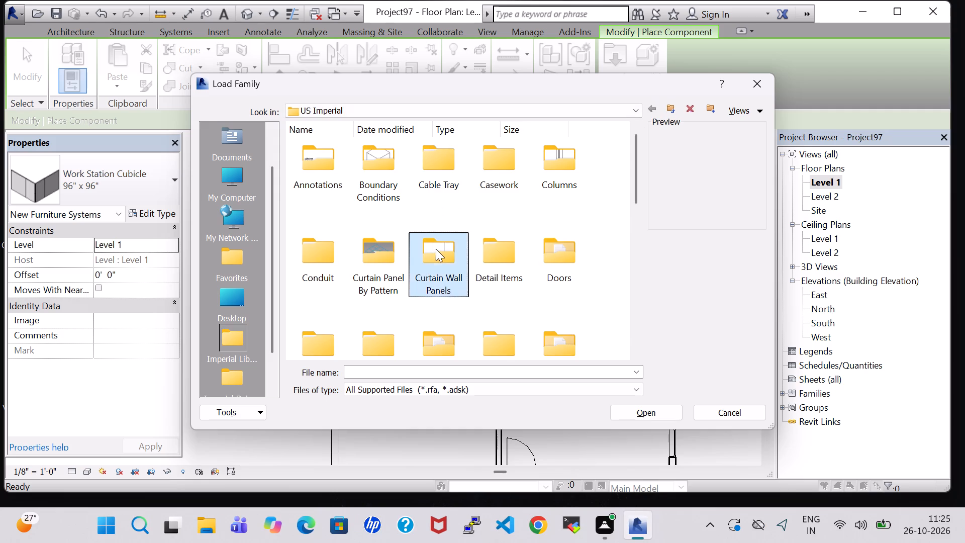
{"action": "key", "text": "s"}
{"action": "double_click", "coordinate": [374, 186]}
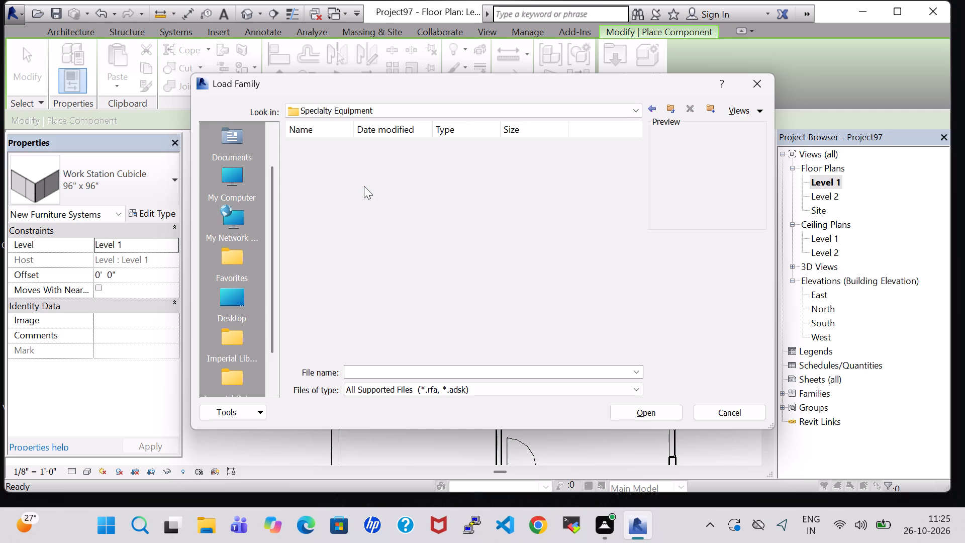
{"action": "double_click", "coordinate": [373, 185]}
{"action": "left_click", "coordinate": [371, 180]}
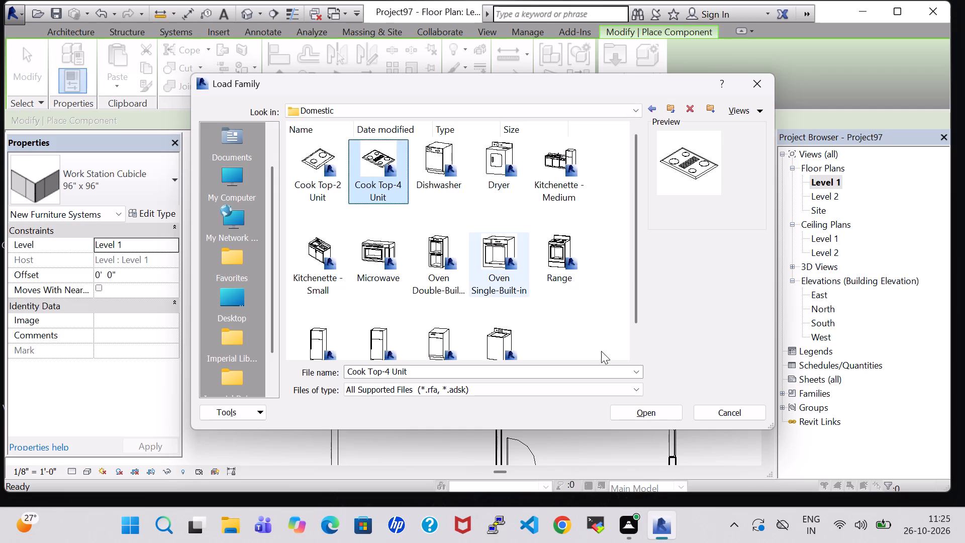
{"action": "left_click", "coordinate": [652, 413]}
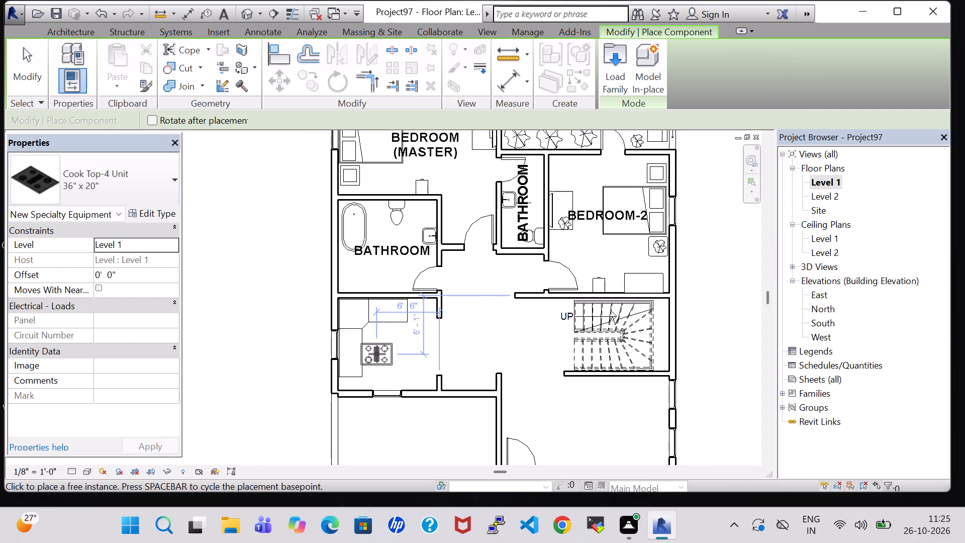
Place the 36" x 20" Cook Top-4 Unit, rotated a quarter turn, on the counter's west leg beside the window.
{"action": "key", "text": "space"}
{"action": "scroll", "coordinate": [377, 354], "scroll_direction": "up", "scroll_amount": 6}
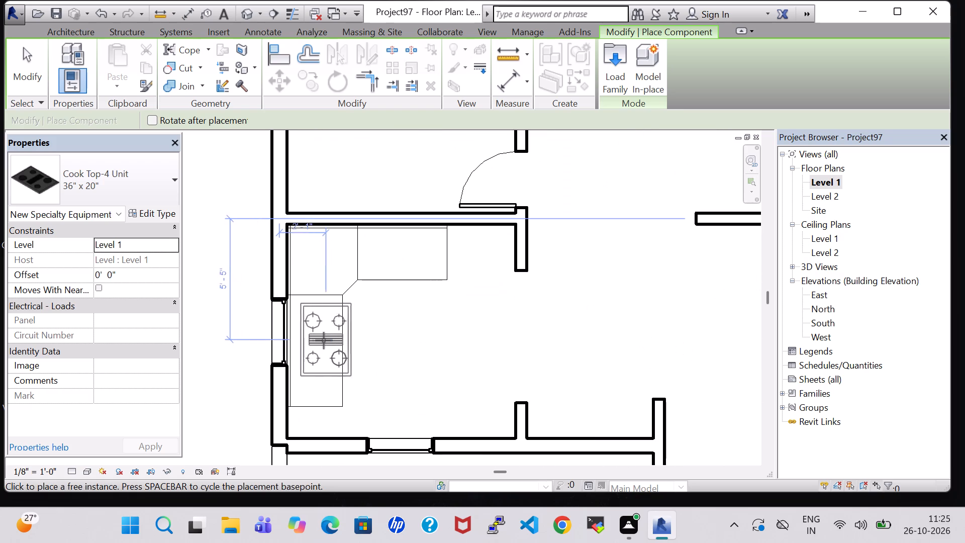
{"action": "scroll", "coordinate": [316, 338], "scroll_direction": "up", "scroll_amount": 7}
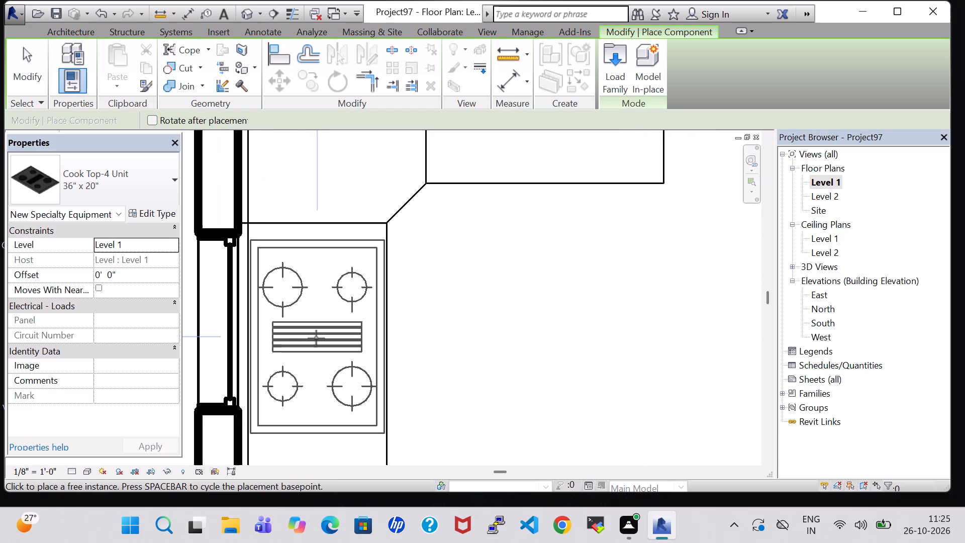
{"action": "left_click", "coordinate": [311, 338]}
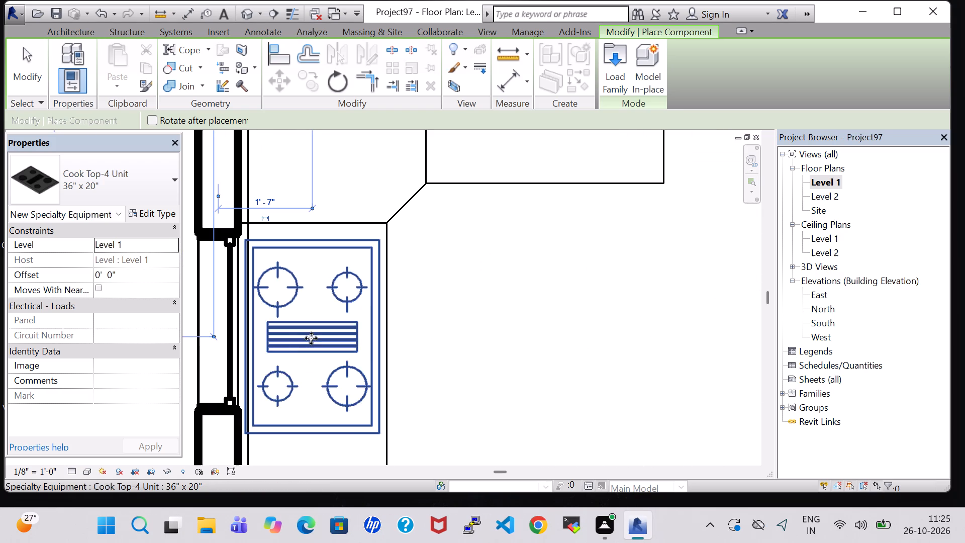
{"action": "key", "text": "Escape"}
{"action": "key", "text": "Escape"}
Load the Microwave family from the US Imperial library's Specialty Equipment Domestic folder.
{"action": "scroll", "coordinate": [521, 332], "scroll_direction": "down", "scroll_amount": 4}
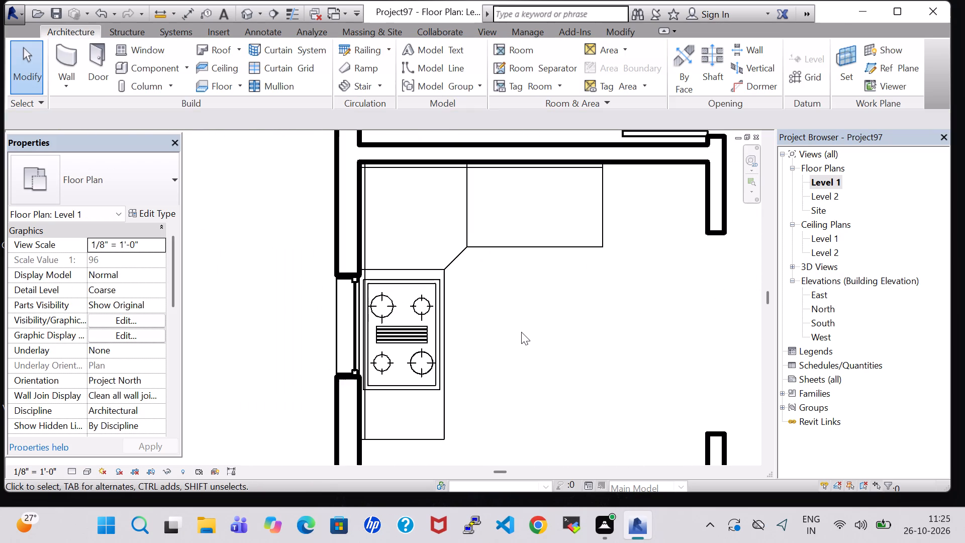
{"action": "left_click", "coordinate": [129, 71]}
{"action": "left_click", "coordinate": [603, 78]}
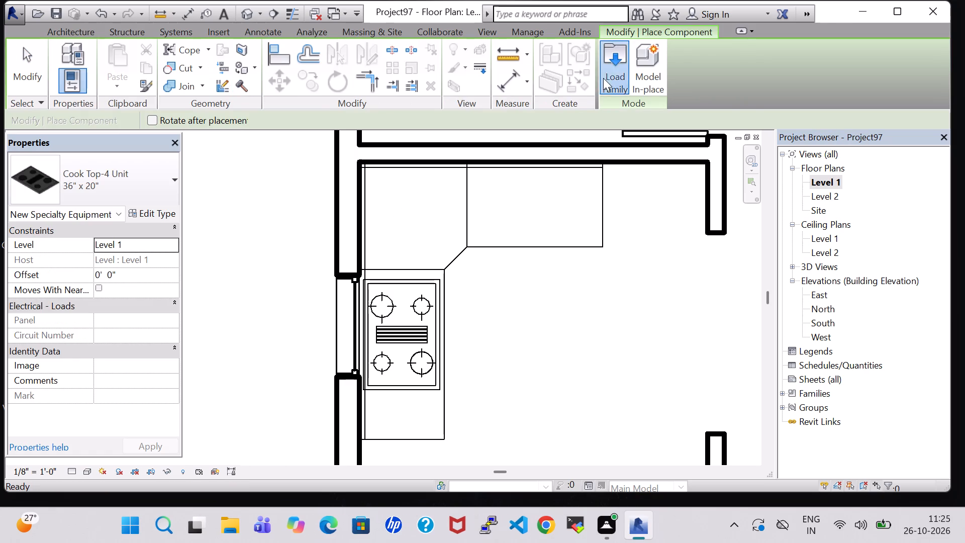
{"action": "left_click", "coordinate": [552, 329]}
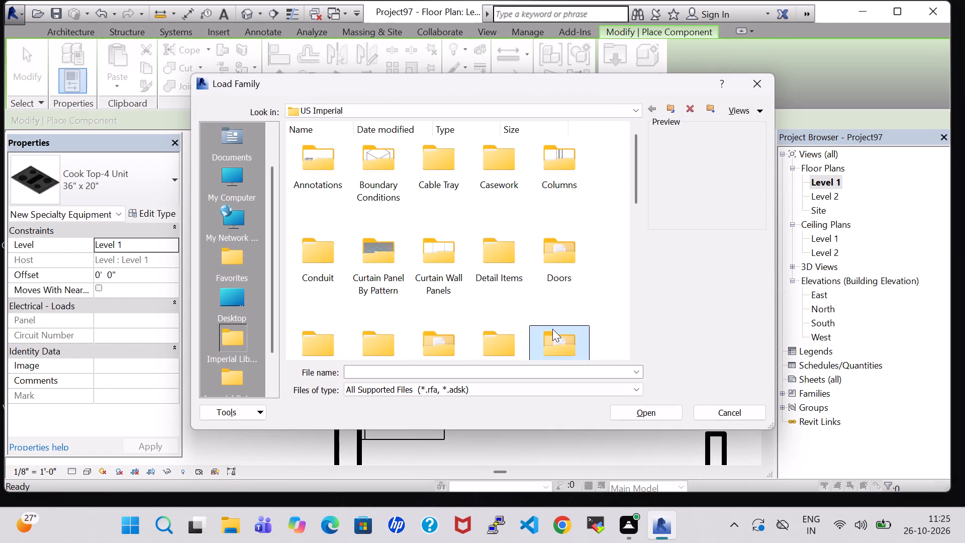
{"action": "key", "text": "s"}
{"action": "double_click", "coordinate": [366, 172]}
{"action": "double_click", "coordinate": [388, 177]}
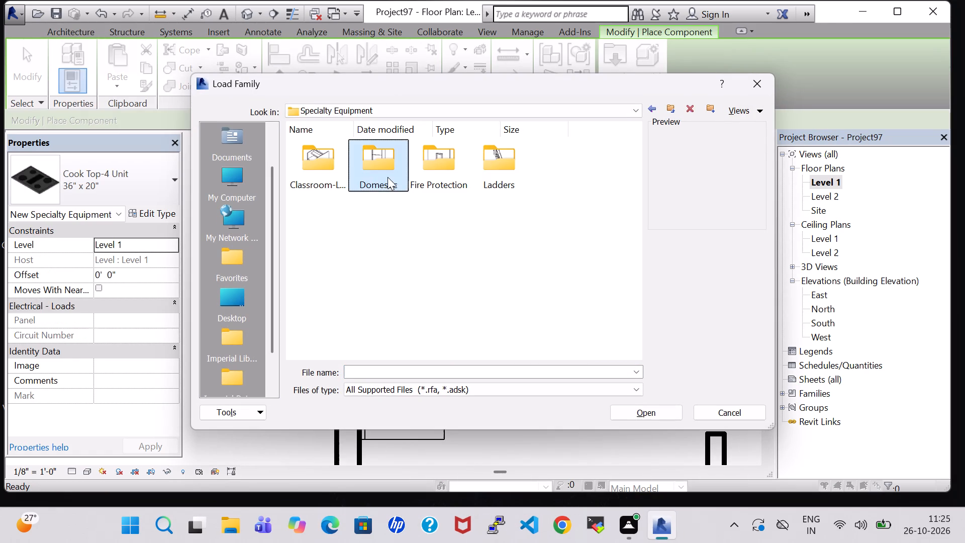
{"action": "scroll", "coordinate": [464, 222], "scroll_direction": "down", "scroll_amount": 1}
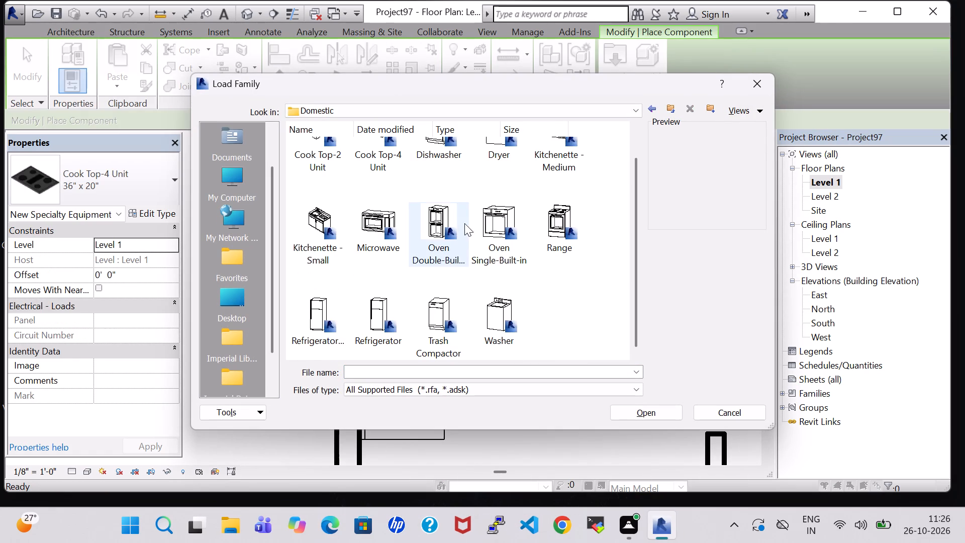
{"action": "left_click", "coordinate": [391, 209]}
{"action": "left_click", "coordinate": [657, 417]}
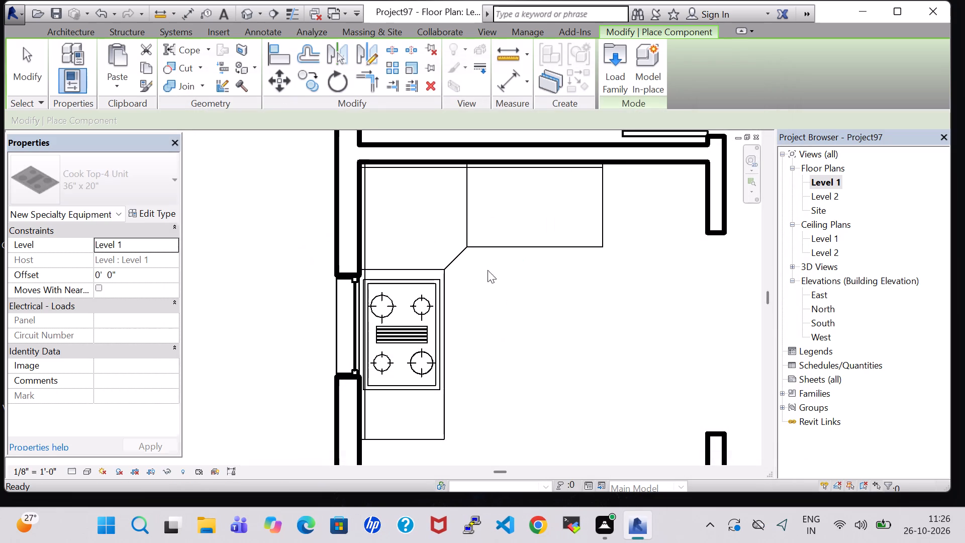
Place the 30" x 16" x 18" Microwave on the counter's north leg with its front facing south into the room.
{"action": "key", "text": "space"}
{"action": "key", "text": "space"}
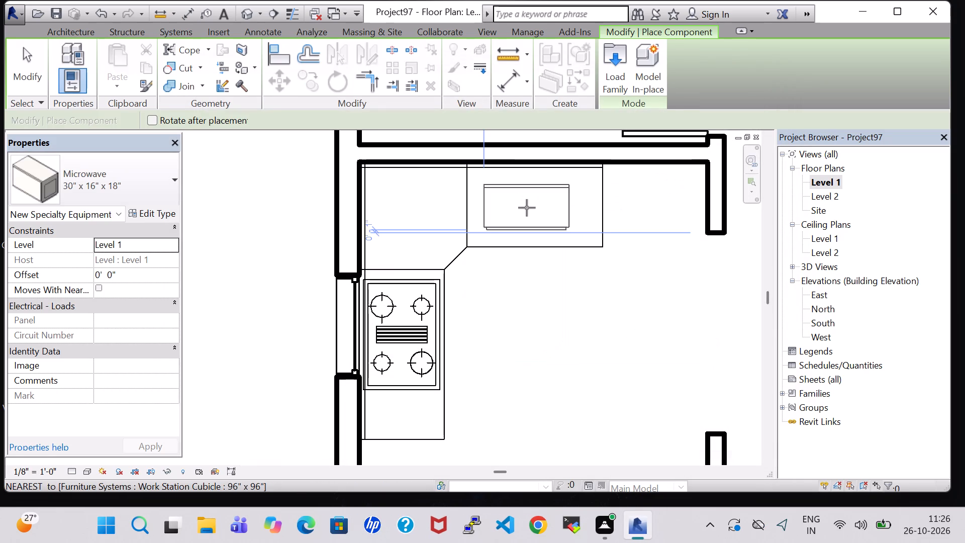
{"action": "left_click", "coordinate": [527, 208]}
{"action": "key", "text": "Escape"}
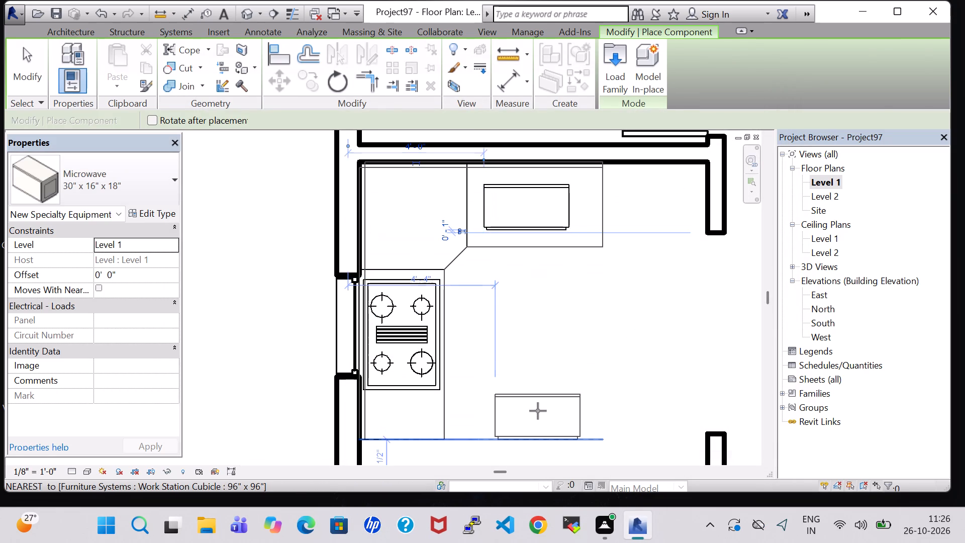
{"action": "key", "text": "Escape"}
Load the Refrigerator family from the US Imperial library's Specialty Equipment Domestic folder.
{"action": "scroll", "coordinate": [530, 380], "scroll_direction": "down", "scroll_amount": 4}
{"action": "middle_click_drag", "start_coordinate": [530, 380], "coordinate": [528, 350]}
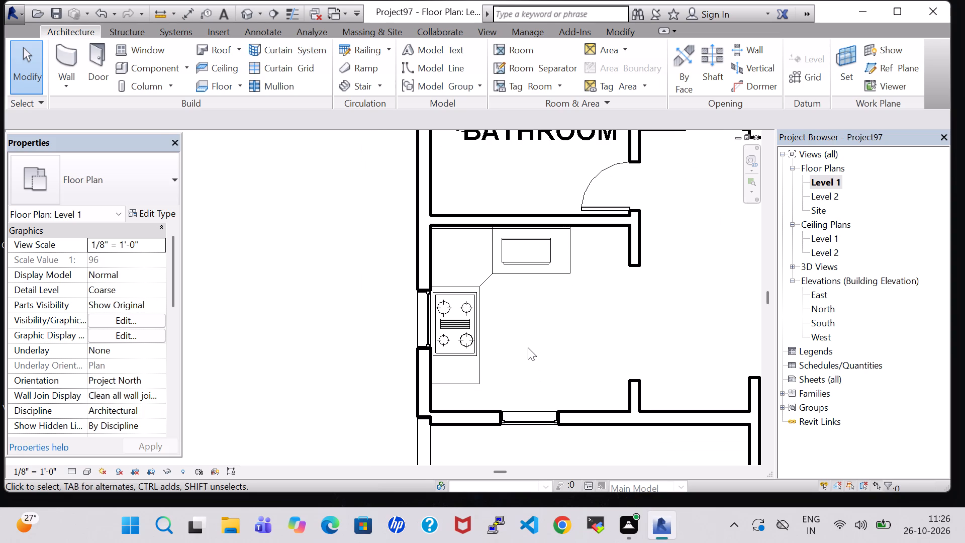
{"action": "left_click", "coordinate": [168, 67]}
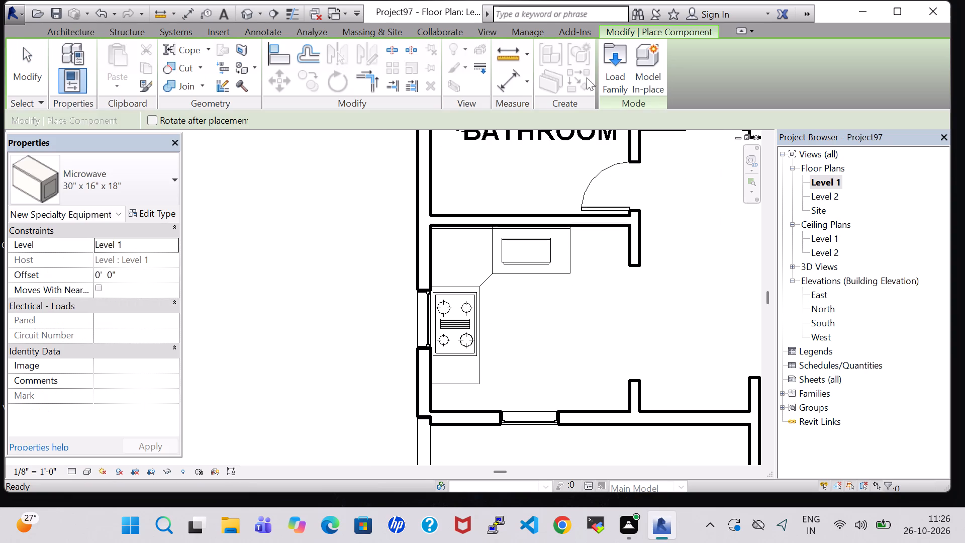
{"action": "left_click", "coordinate": [610, 76]}
{"action": "left_click", "coordinate": [488, 270]}
{"action": "key", "text": "s"}
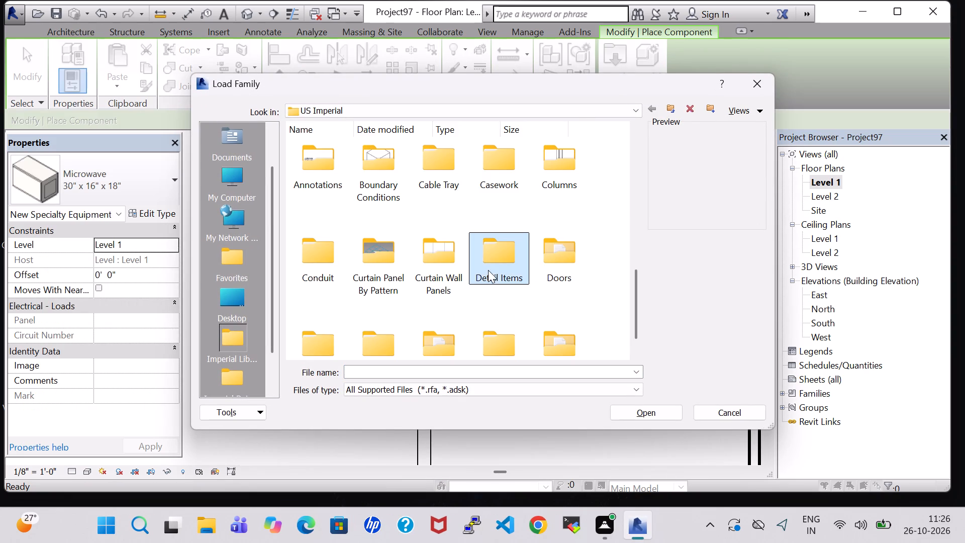
{"action": "double_click", "coordinate": [381, 176]}
{"action": "double_click", "coordinate": [381, 176]}
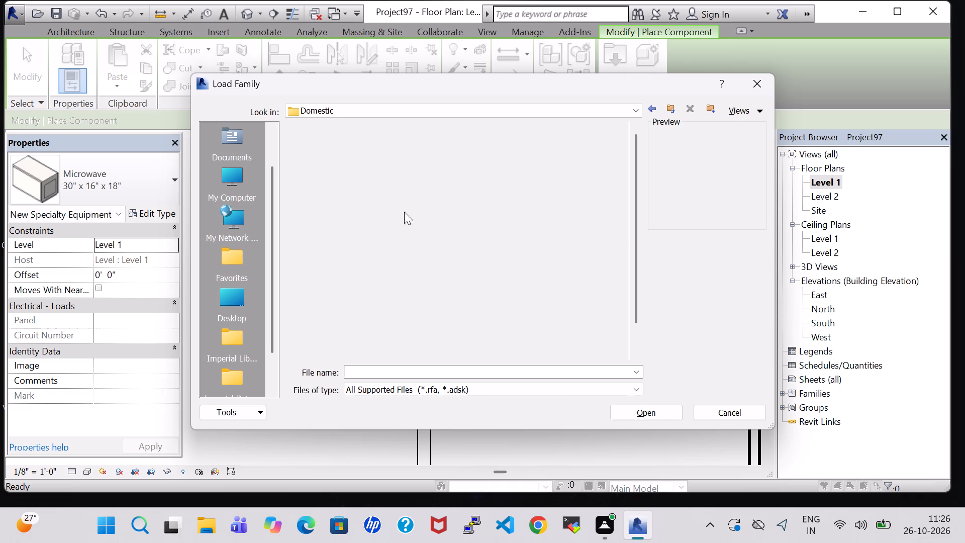
{"action": "scroll", "coordinate": [416, 244], "scroll_direction": "down", "scroll_amount": 1}
{"action": "left_click", "coordinate": [375, 302]}
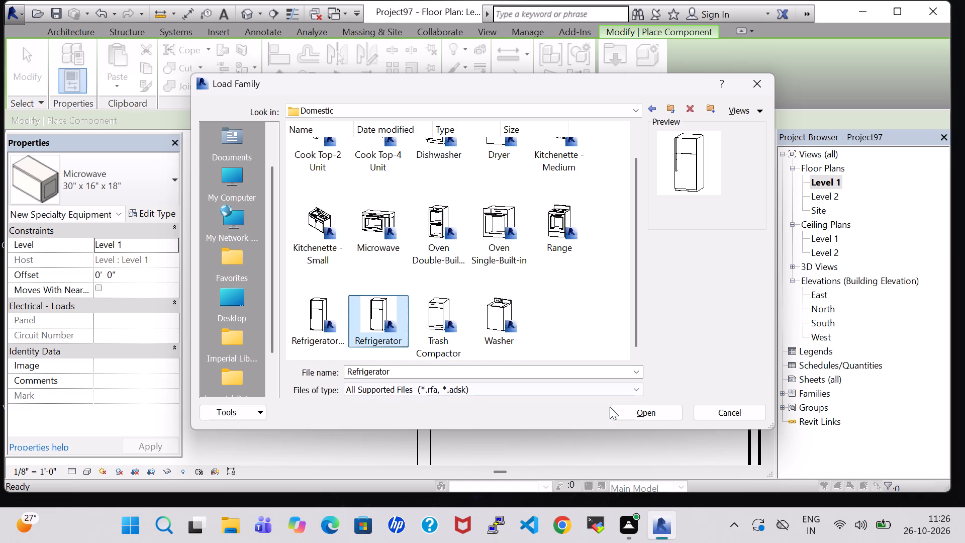
{"action": "left_click", "coordinate": [610, 407]}
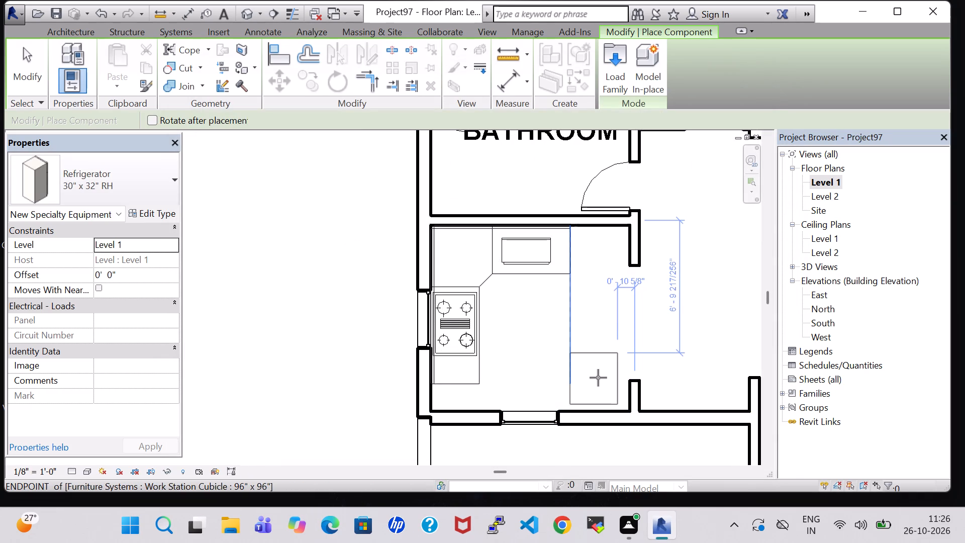
Place the 30" x 32" RH Refrigerator between the counter's north leg and the short east wall, nudged slightly south and east.
{"action": "scroll", "coordinate": [599, 261], "scroll_direction": "up", "scroll_amount": 3}
{"action": "left_click", "coordinate": [599, 251]}
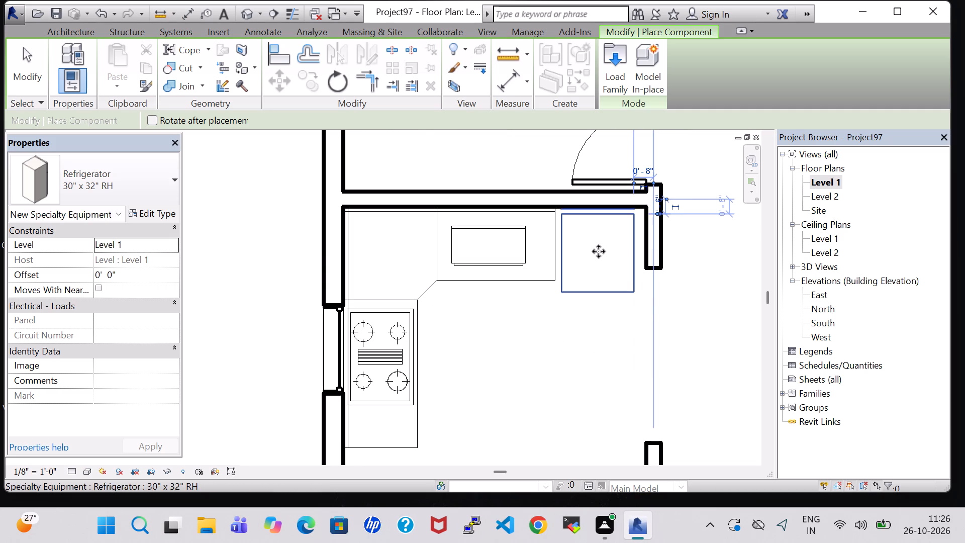
{"action": "key", "text": "Escape"}
{"action": "key", "text": "Escape"}
{"action": "left_click", "coordinate": [608, 291]}
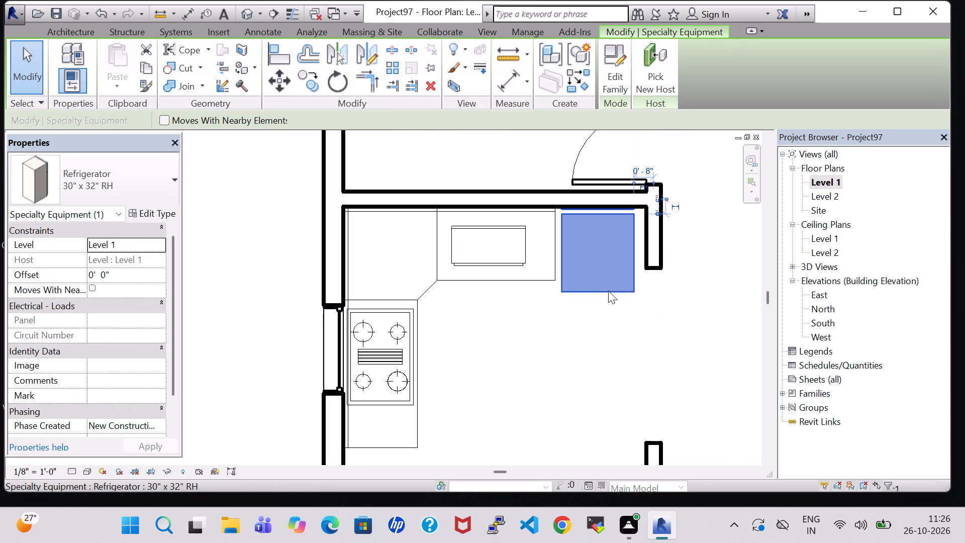
{"action": "key", "text": "Down"}
{"action": "key", "text": "Right"}
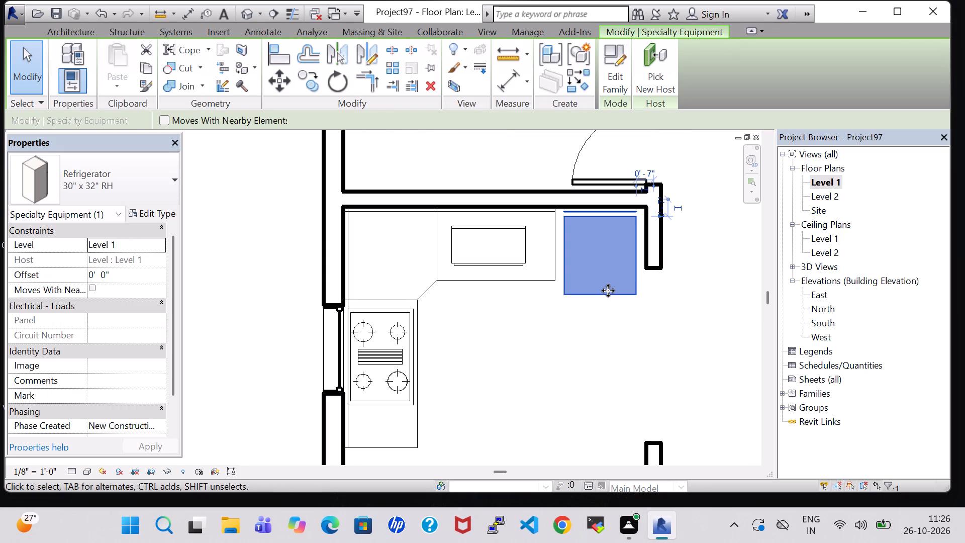
{"action": "left_click", "coordinate": [642, 314]}
Nudge the short INNER 6" wall beside the refrigerator about 1" south.
{"action": "left_click", "coordinate": [652, 274]}
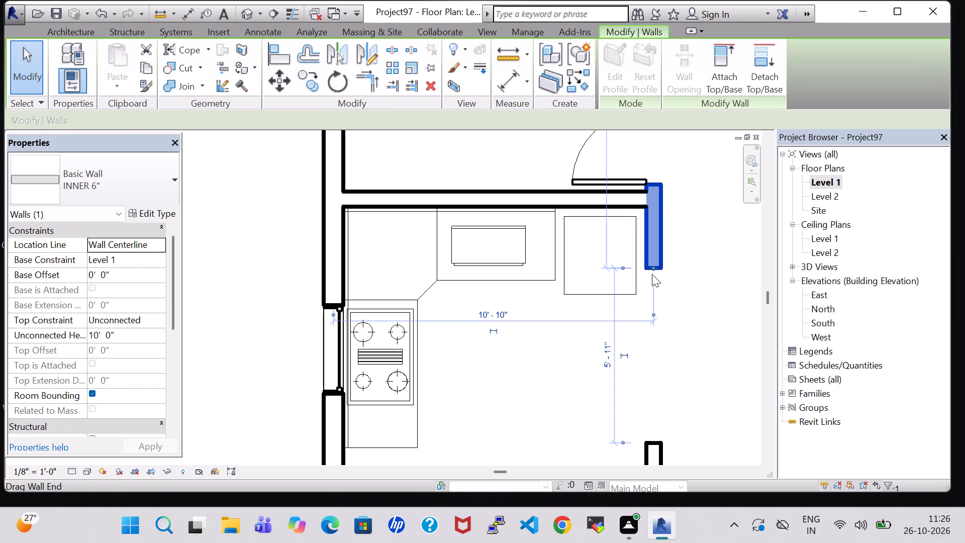
{"action": "key", "text": "Down"}
{"action": "key", "text": "Down"}
{"action": "key", "text": "Down"}
{"action": "key", "text": "Down"}
{"action": "key", "text": "Down"}
{"action": "key", "text": "Down"}
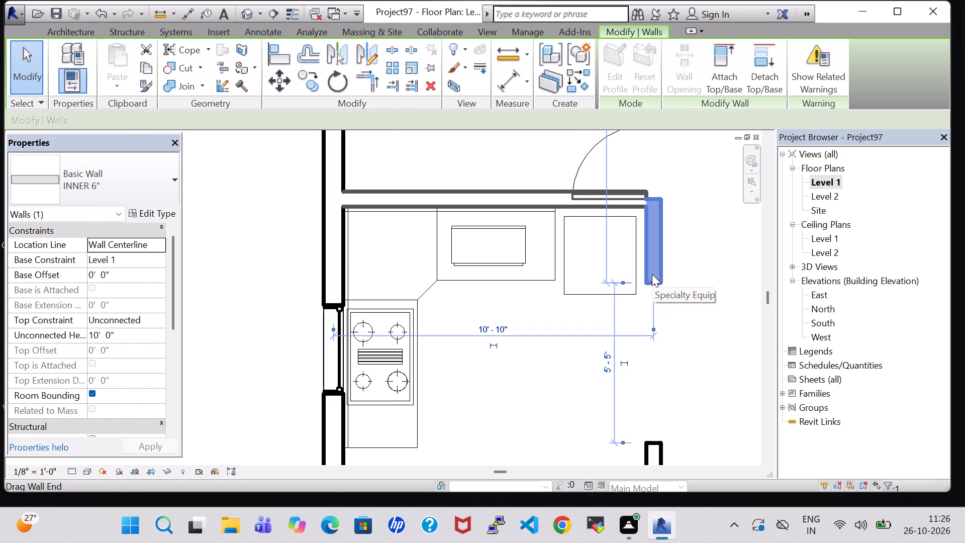
{"action": "key", "text": "Up"}
{"action": "key", "text": "Up"}
{"action": "key", "text": "Up"}
{"action": "key", "text": "Up"}
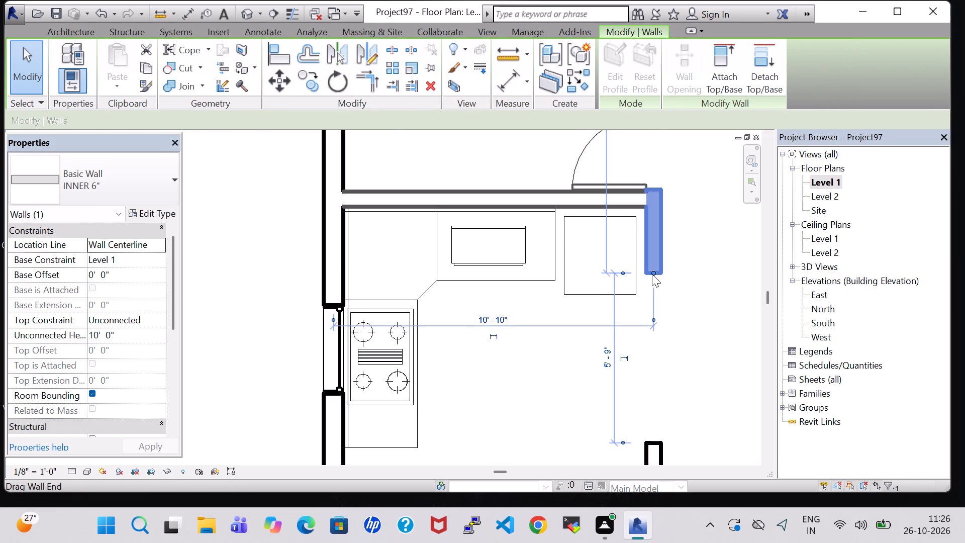
{"action": "key", "text": "Up"}
{"action": "left_click", "coordinate": [709, 274]}
Extend the short wall's south end level with the refrigerator's front, leaving a 5'-0" kitchen opening.
{"action": "left_click", "coordinate": [660, 274]}
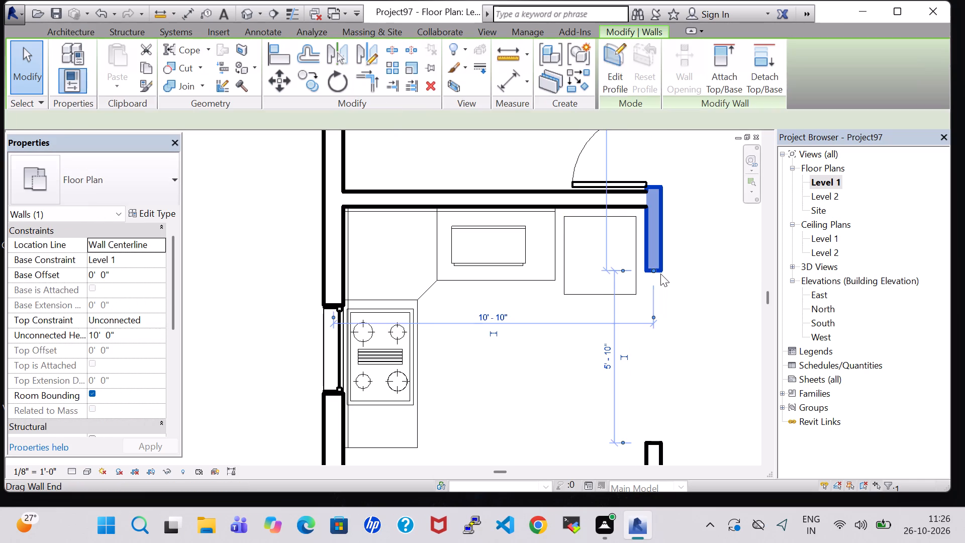
{"action": "left_click_drag", "start_coordinate": [652, 268], "coordinate": [653, 290]}
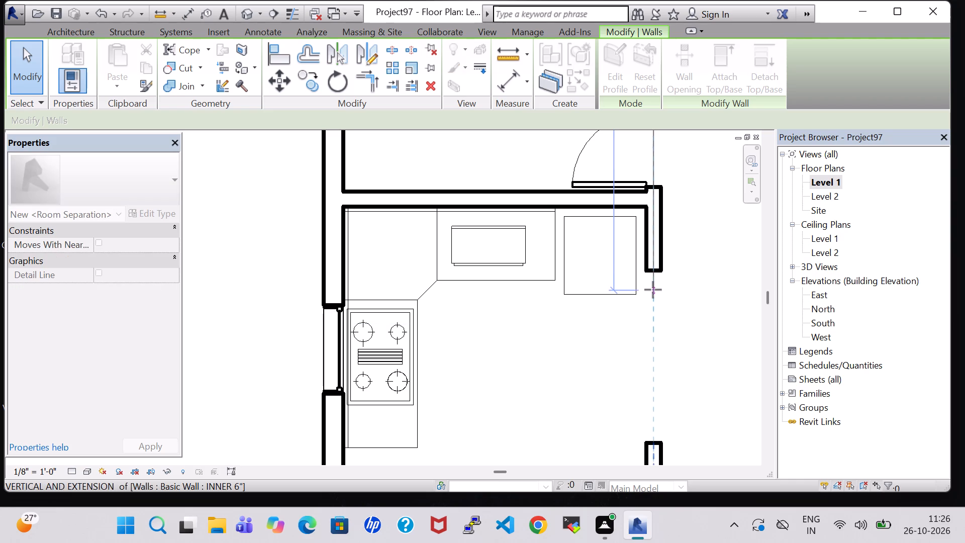
{"action": "left_click_drag", "start_coordinate": [653, 290], "coordinate": [653, 295]}
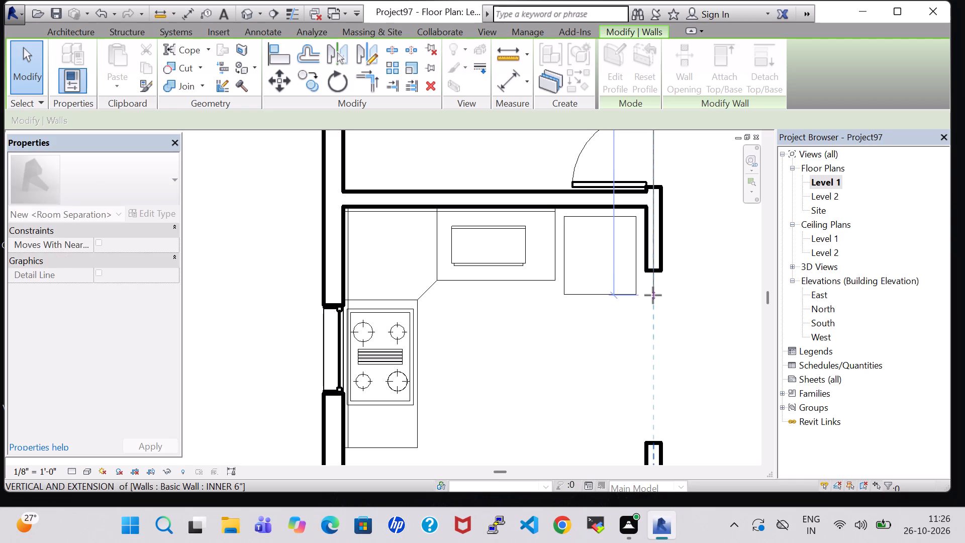
{"action": "left_click", "coordinate": [676, 269]}
{"action": "left_click", "coordinate": [666, 256]}
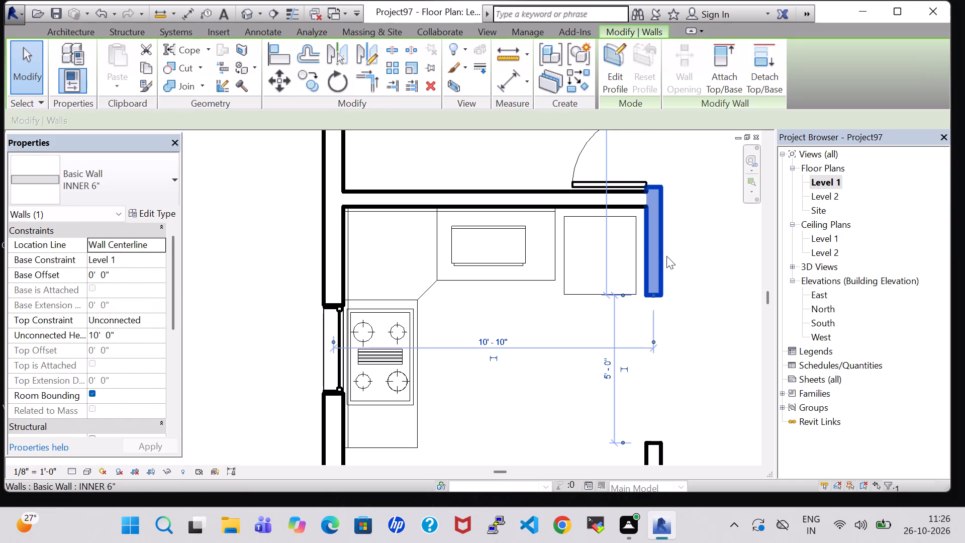
{"action": "left_click", "coordinate": [696, 256]}
In the 3D view, rotate the microwave on the counter a half turn so its front faces into the kitchen.
{"action": "left_click", "coordinate": [248, 16]}
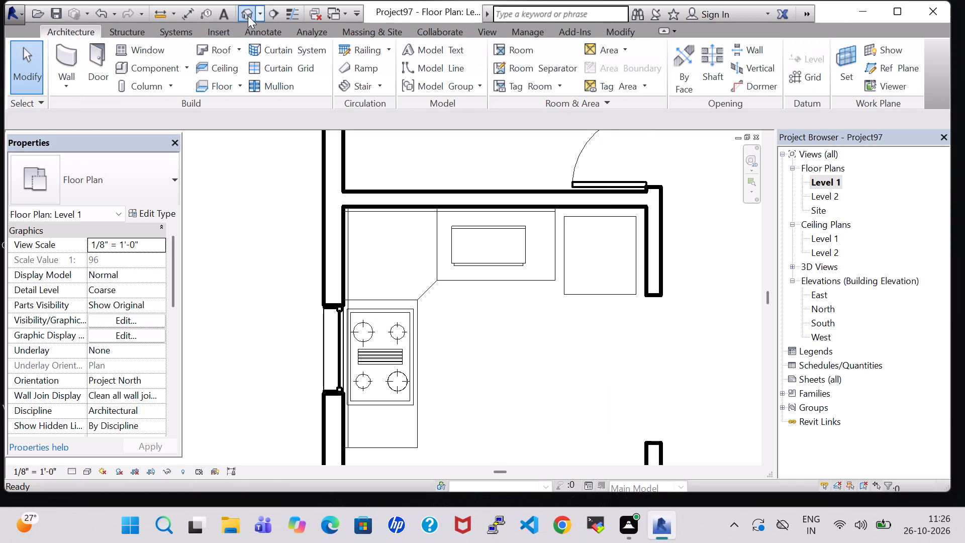
{"action": "middle_click_drag", "start_coordinate": [404, 354], "coordinate": [402, 356], "text": "shift"}
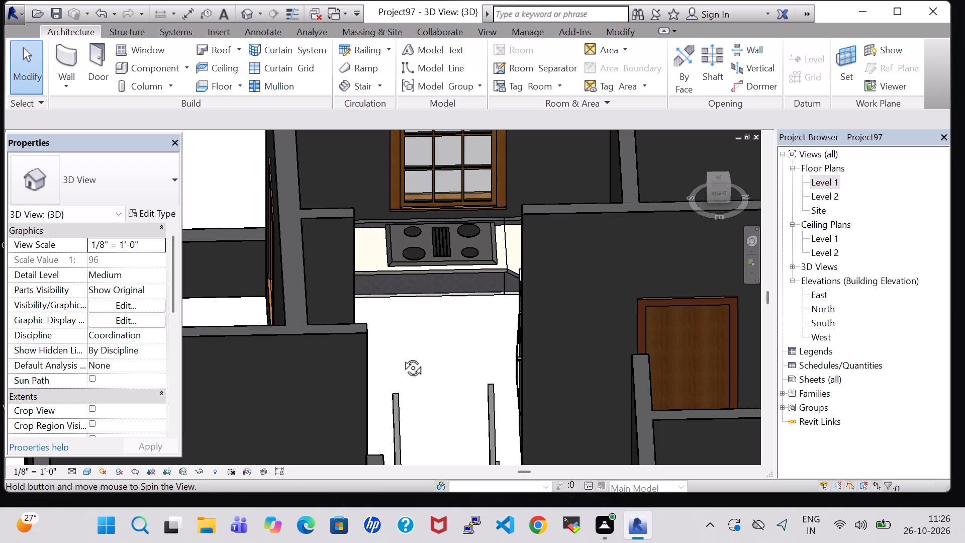
{"action": "middle_click_drag", "start_coordinate": [402, 356], "coordinate": [343, 397], "text": "shift"}
{"action": "middle_click_drag", "start_coordinate": [546, 290], "coordinate": [646, 338], "text": "shift"}
{"action": "scroll", "coordinate": [547, 290], "scroll_direction": "up", "scroll_amount": 1, "text": "shift"}
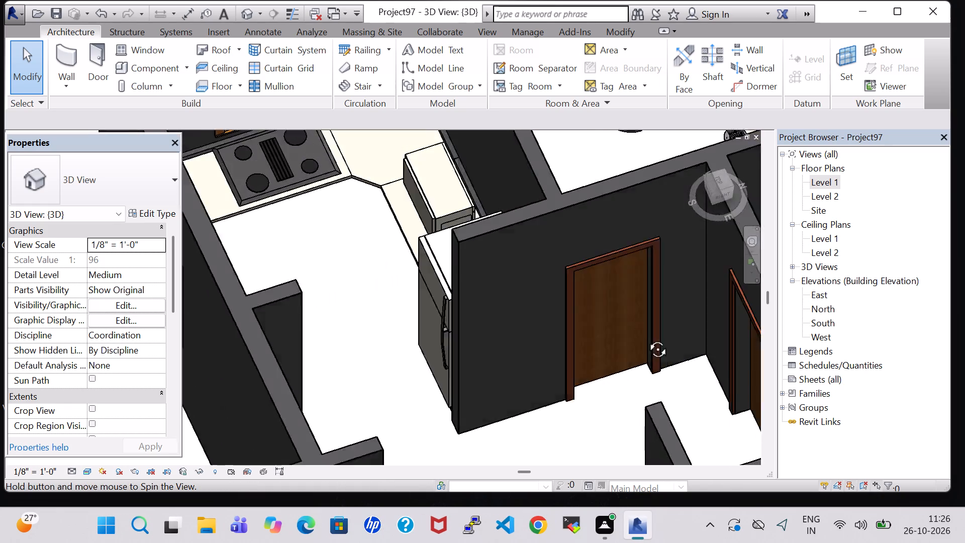
{"action": "middle_click_drag", "start_coordinate": [646, 338], "coordinate": [671, 348], "text": "shift"}
{"action": "middle_click_drag", "start_coordinate": [600, 350], "coordinate": [627, 350]}
{"action": "left_click", "coordinate": [276, 311]}
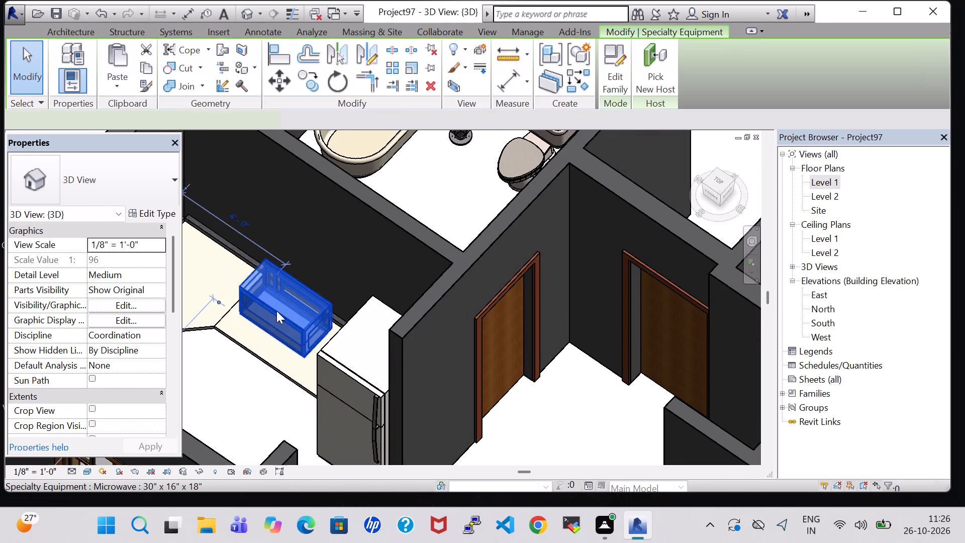
{"action": "key", "text": "space"}
{"action": "key", "text": "space"}
{"action": "left_click", "coordinate": [250, 393]}
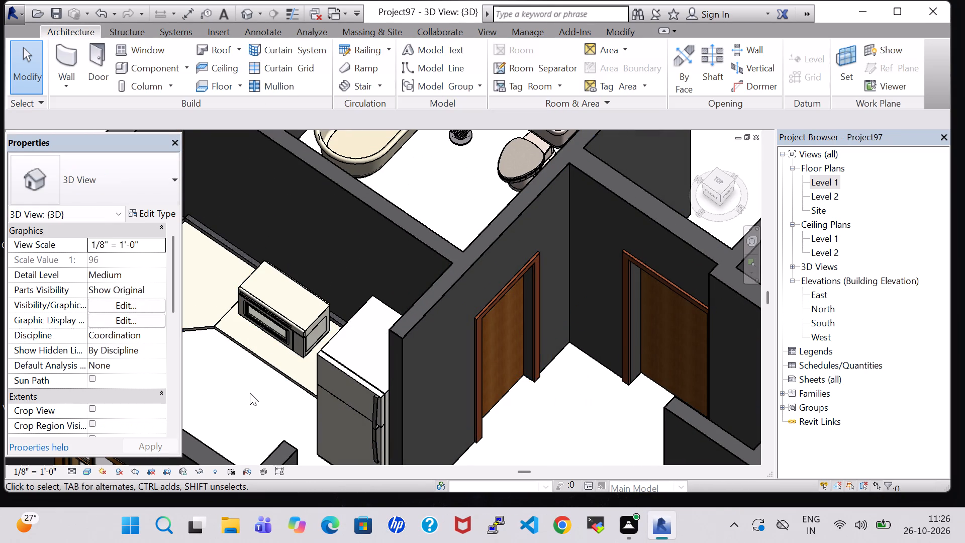
Examine the kitchen's microwave, refrigerator, counter and cook top from several angles in 3D.
{"action": "middle_click_drag", "start_coordinate": [250, 393], "coordinate": [317, 396], "text": "shift"}
{"action": "middle_click_drag", "start_coordinate": [319, 377], "coordinate": [398, 114]}
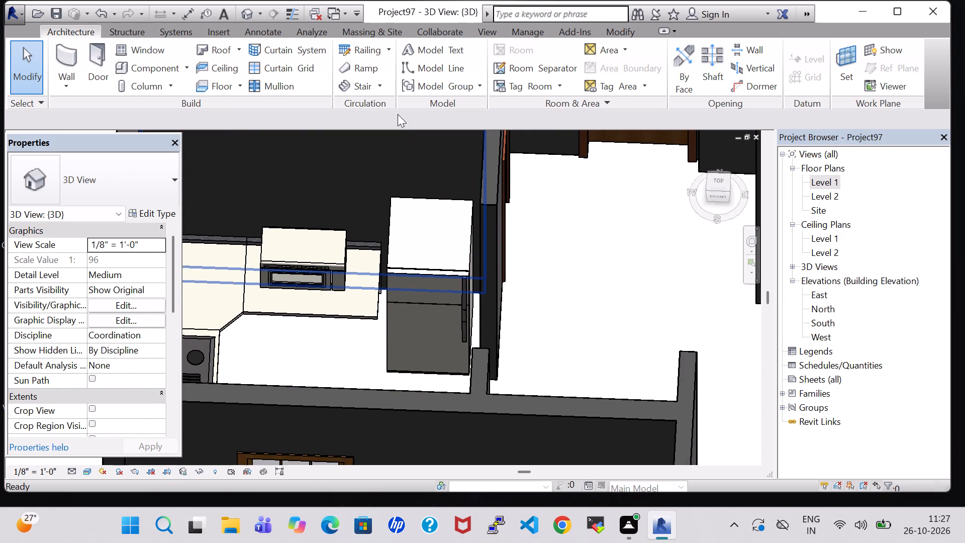
{"action": "scroll", "coordinate": [379, 337], "scroll_direction": "up", "scroll_amount": 1}
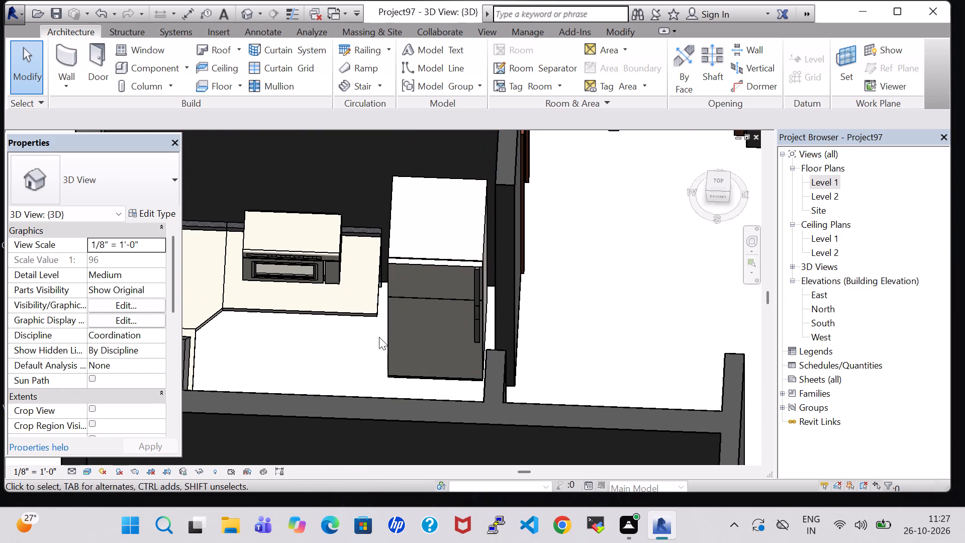
{"action": "middle_click_drag", "start_coordinate": [379, 337], "coordinate": [321, 350], "text": "shift"}
{"action": "middle_click_drag", "start_coordinate": [407, 233], "coordinate": [456, 401]}
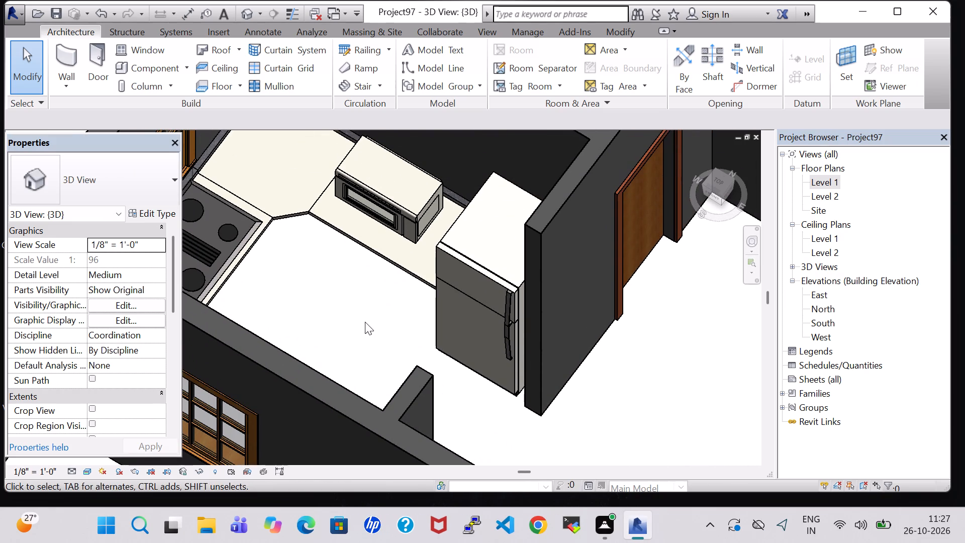
{"action": "middle_click_drag", "start_coordinate": [365, 322], "coordinate": [309, 320]}
{"action": "scroll", "coordinate": [309, 320], "scroll_direction": "up", "scroll_amount": 1, "text": "shift"}
{"action": "middle_click_drag", "start_coordinate": [456, 216], "coordinate": [450, 384]}
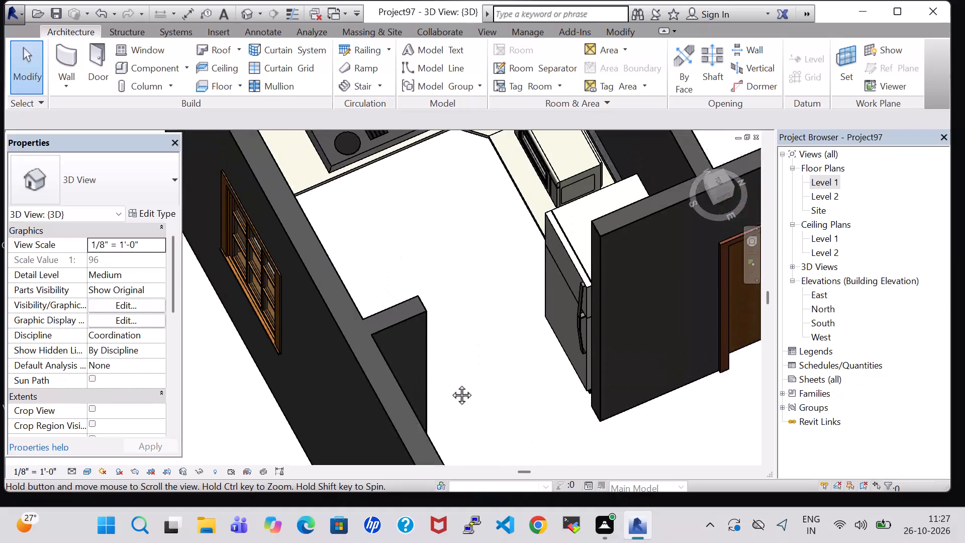
{"action": "middle_click_drag", "start_coordinate": [450, 384], "coordinate": [445, 403]}
{"action": "middle_click_drag", "start_coordinate": [436, 262], "coordinate": [404, 252]}
{"action": "middle_click_drag", "start_coordinate": [495, 205], "coordinate": [495, 378]}
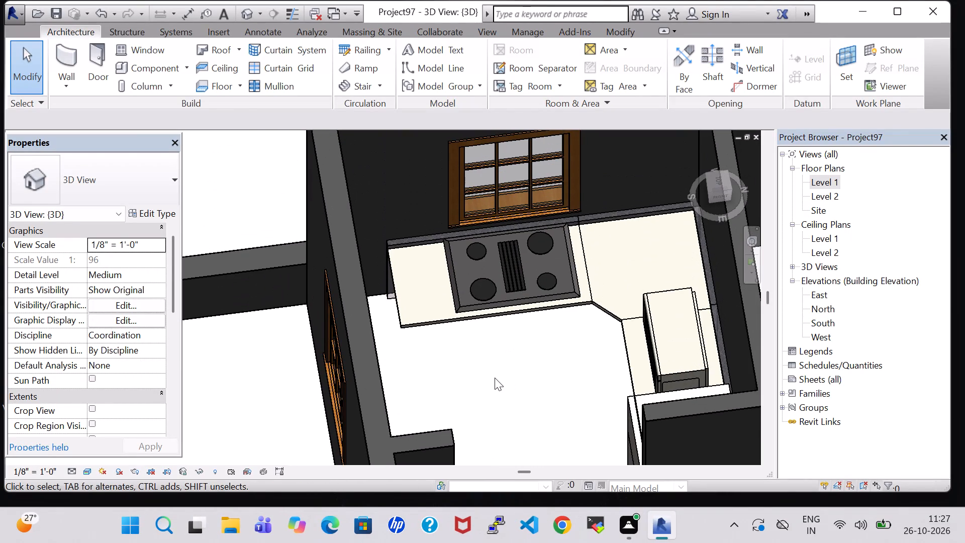
Nudge the 36" x 20" Cook Top-4 Unit slightly toward the counter's front edge.
{"action": "scroll", "coordinate": [495, 378], "scroll_direction": "down", "scroll_amount": 2}
{"action": "middle_click_drag", "start_coordinate": [495, 378], "coordinate": [494, 351]}
{"action": "scroll", "coordinate": [494, 351], "scroll_direction": "up", "scroll_amount": 4}
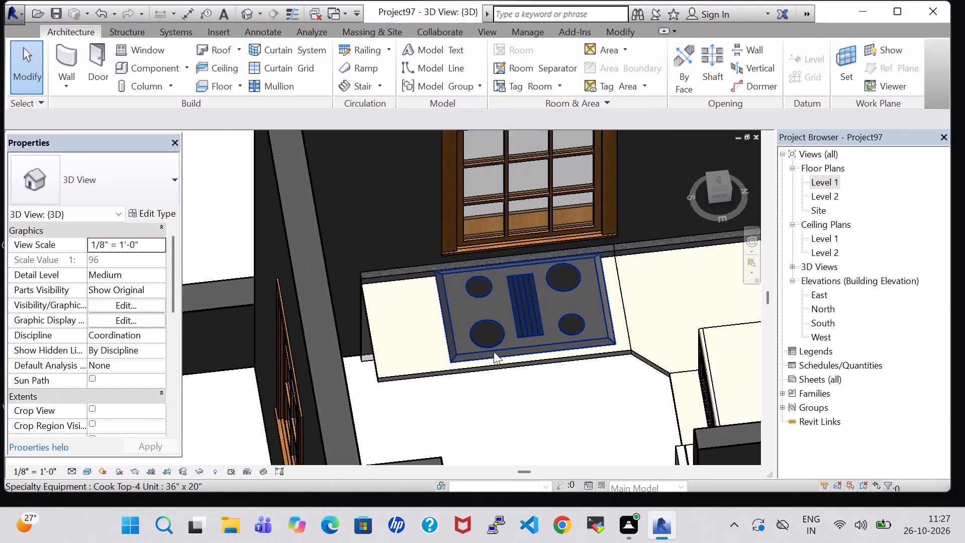
{"action": "scroll", "coordinate": [494, 351], "scroll_direction": "up", "scroll_amount": 1}
{"action": "left_click", "coordinate": [515, 384]}
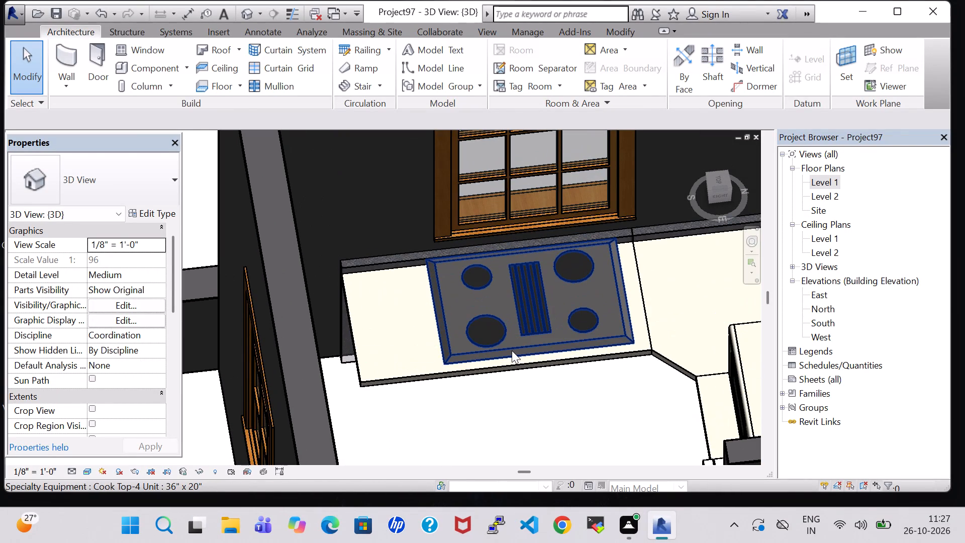
{"action": "left_click", "coordinate": [512, 350]}
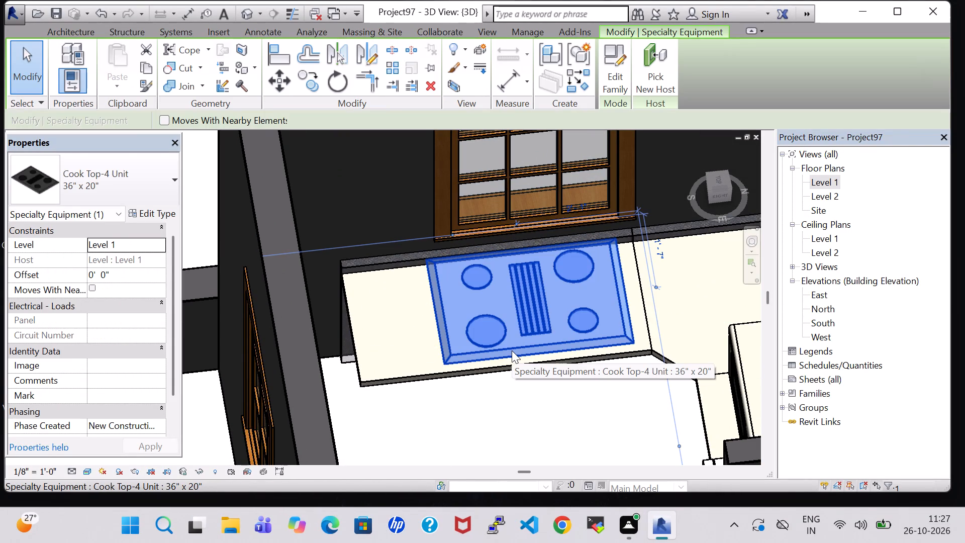
{"action": "key", "text": "Down"}
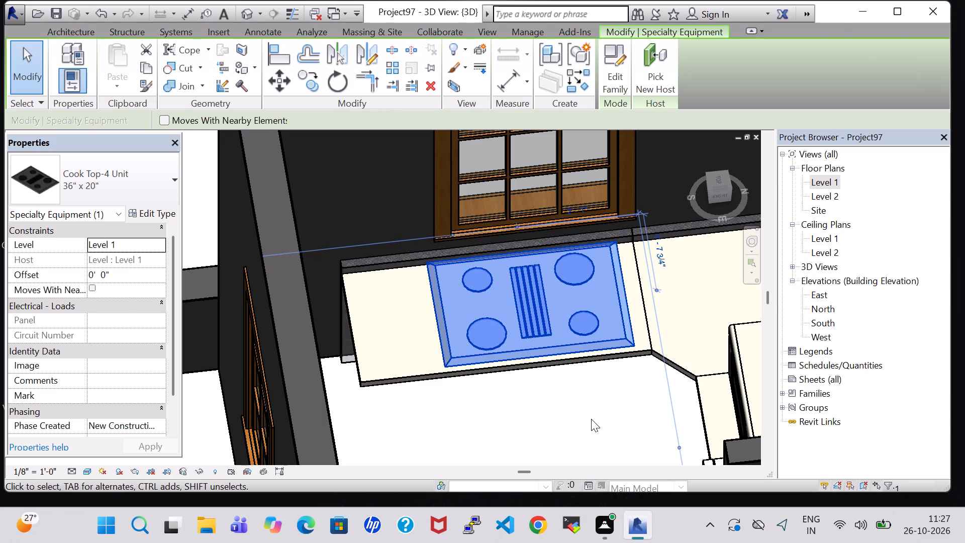
{"action": "left_click", "coordinate": [591, 419]}
{"action": "middle_click_drag", "start_coordinate": [591, 419], "coordinate": [556, 418], "text": "shift"}
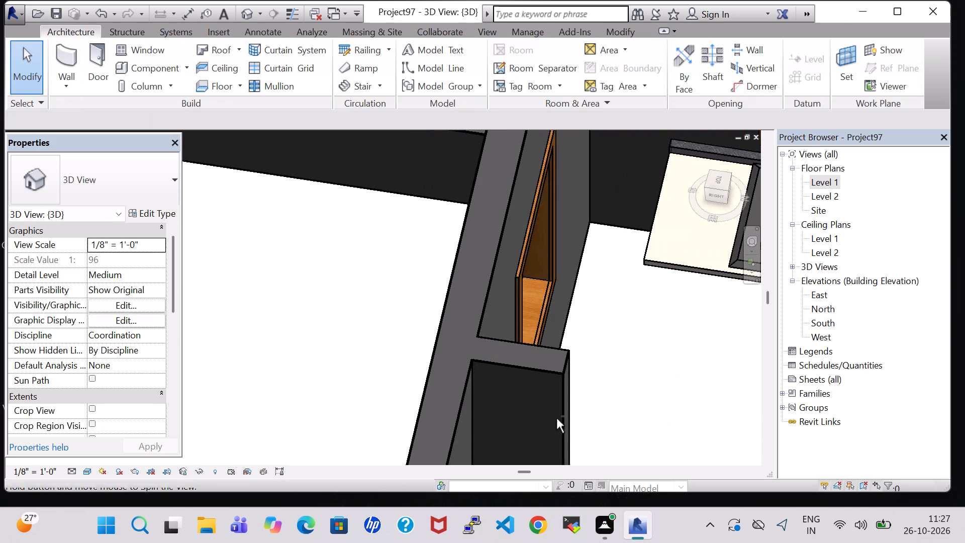
{"action": "middle_click_drag", "start_coordinate": [556, 418], "coordinate": [556, 419], "text": "shift"}
{"action": "middle_click_drag", "start_coordinate": [646, 367], "coordinate": [623, 366], "text": "shift"}
In the Level 1 floor plan, load the Sink Kitchen-Double family from the library's Plumbing > Architectural > Fixtures > Sinks folder.
{"action": "double_click", "coordinate": [821, 182]}
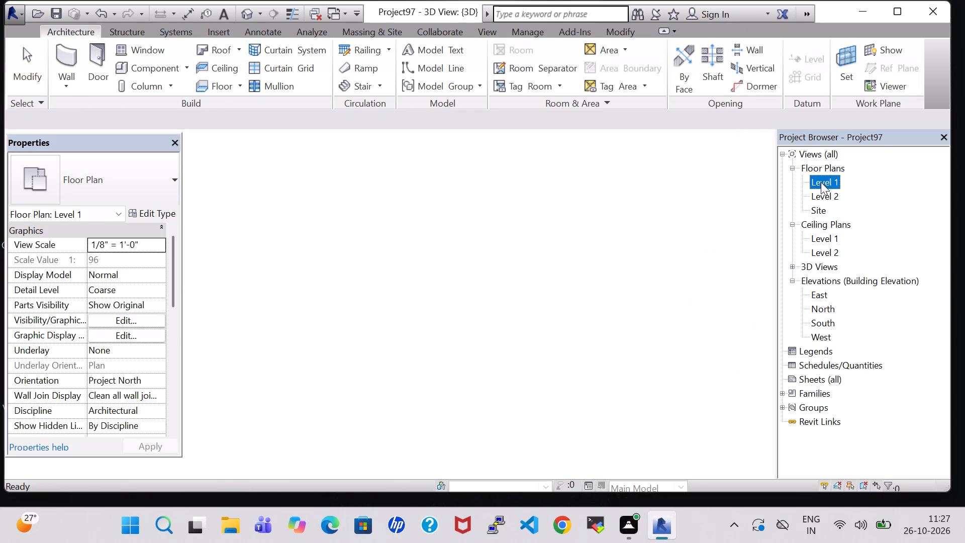
{"action": "scroll", "coordinate": [493, 314], "scroll_direction": "down", "scroll_amount": 3}
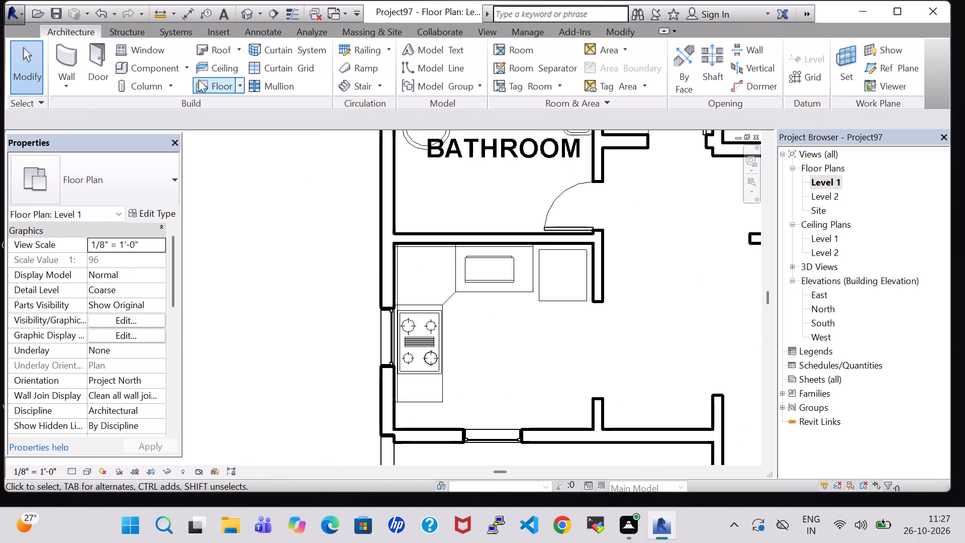
{"action": "left_click", "coordinate": [160, 72]}
{"action": "left_click", "coordinate": [612, 64]}
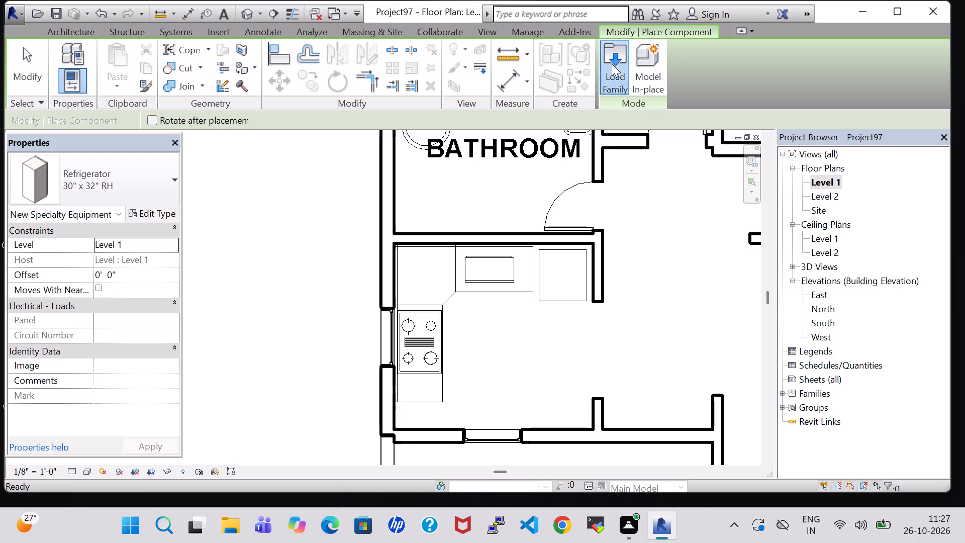
{"action": "left_click", "coordinate": [560, 249]}
{"action": "key", "text": "p"}
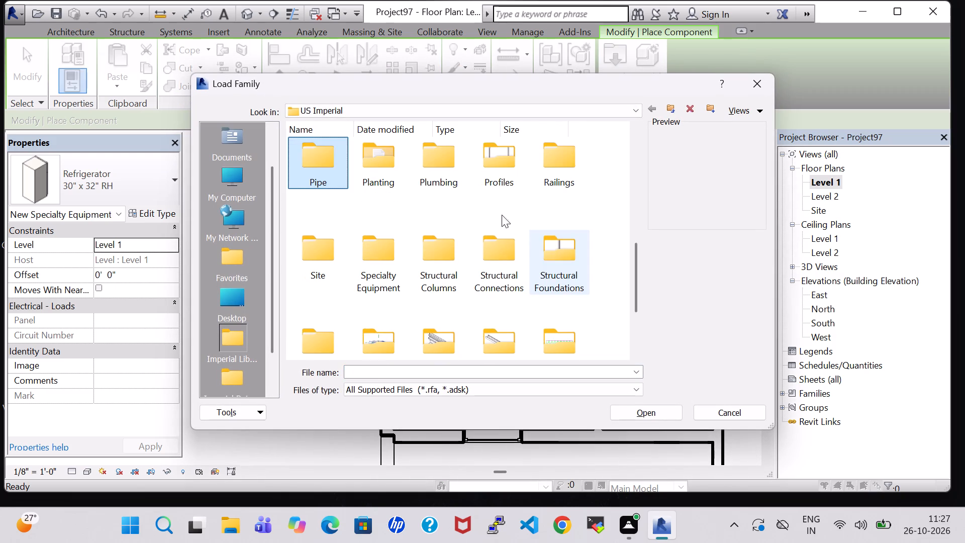
{"action": "double_click", "coordinate": [442, 167]}
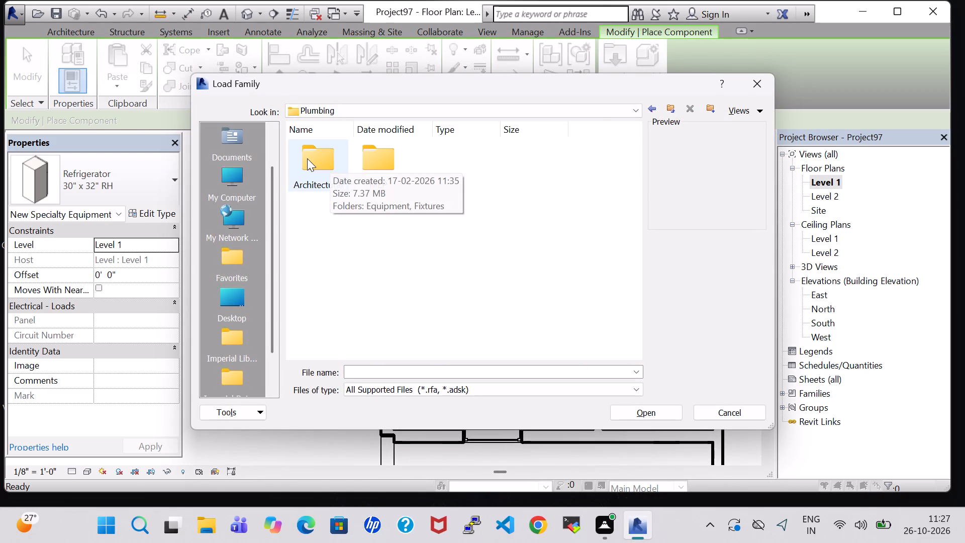
{"action": "double_click", "coordinate": [307, 158]}
{"action": "double_click", "coordinate": [394, 162]}
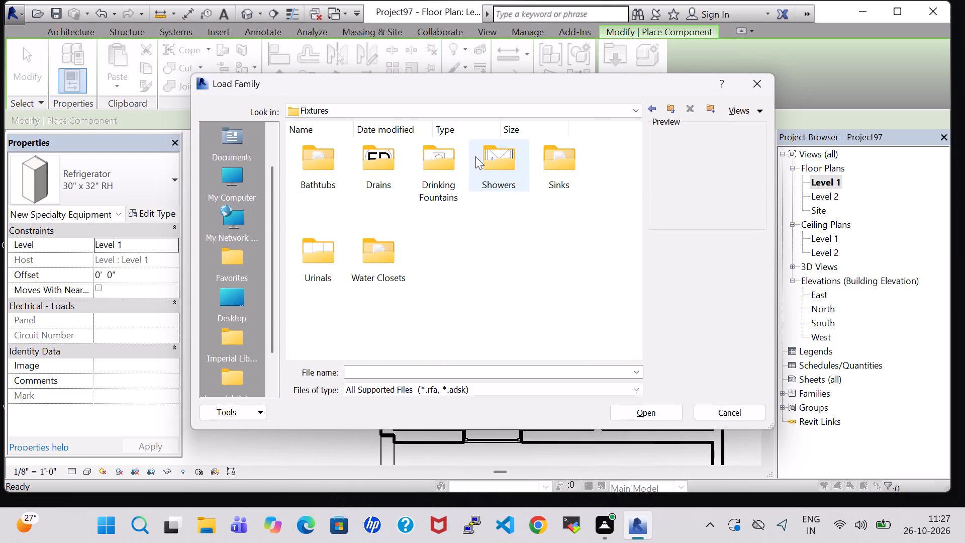
{"action": "double_click", "coordinate": [549, 147]}
{"action": "left_click", "coordinate": [325, 160]}
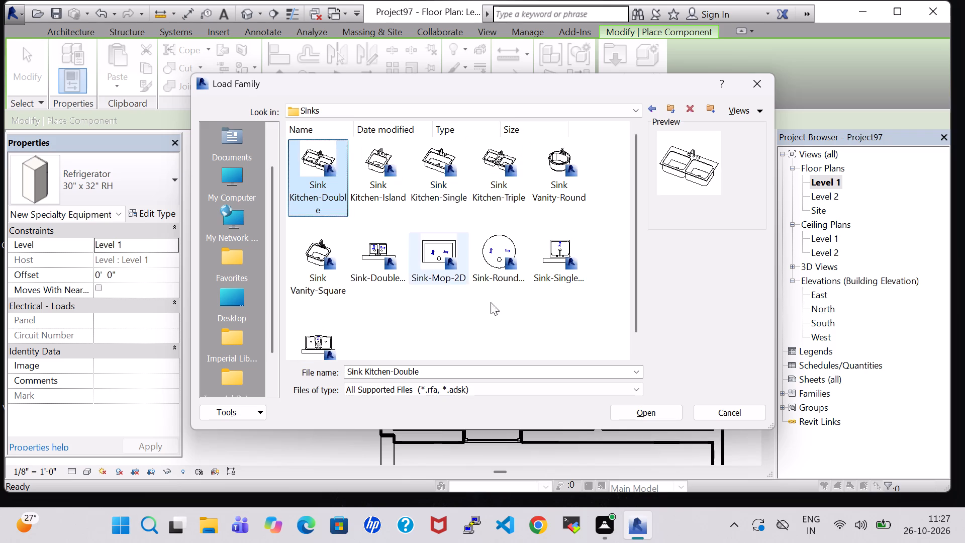
{"action": "left_click", "coordinate": [651, 407]}
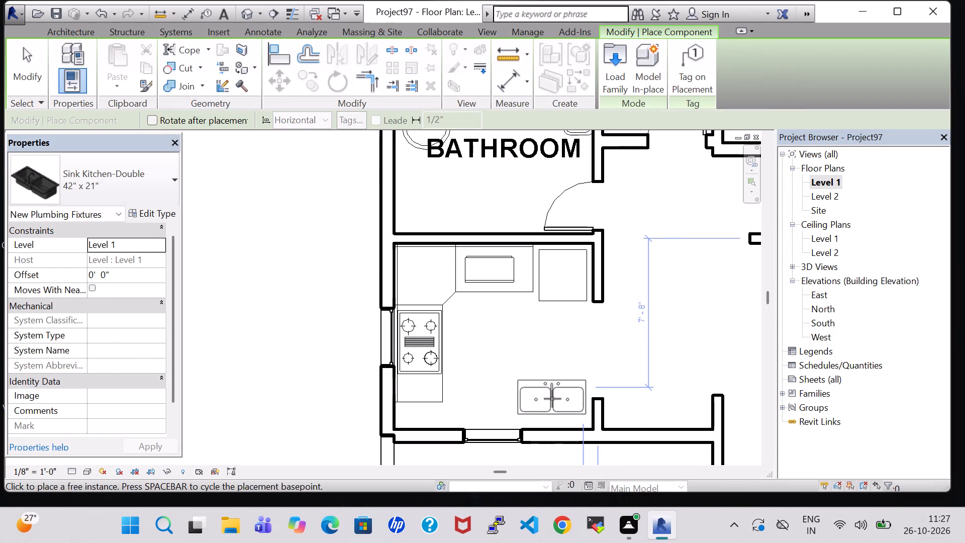
Place the 42" x 21" double sink, turned a half turn, against the kitchen's south wall beside the short partition.
{"action": "key", "text": "space"}
{"action": "key", "text": "space"}
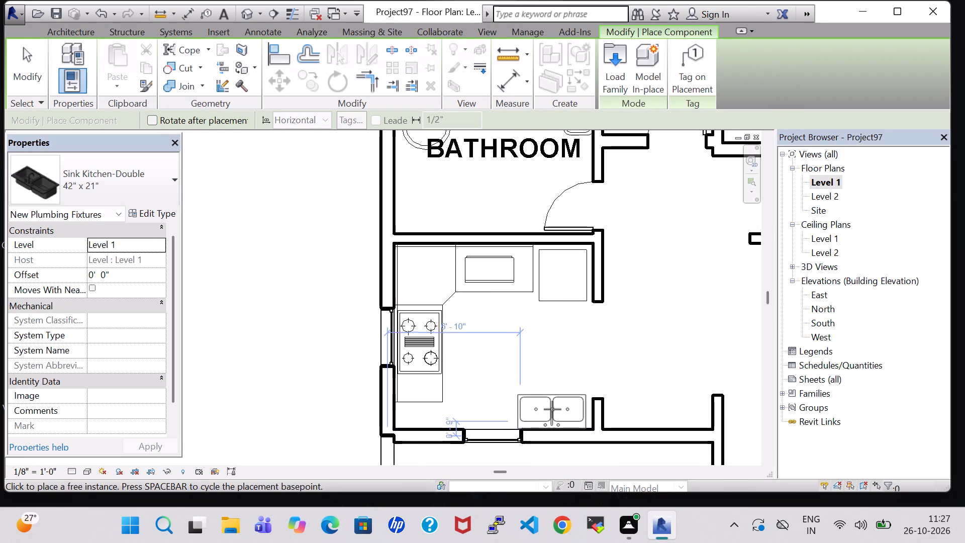
{"action": "scroll", "coordinate": [552, 409], "scroll_direction": "up", "scroll_amount": 4}
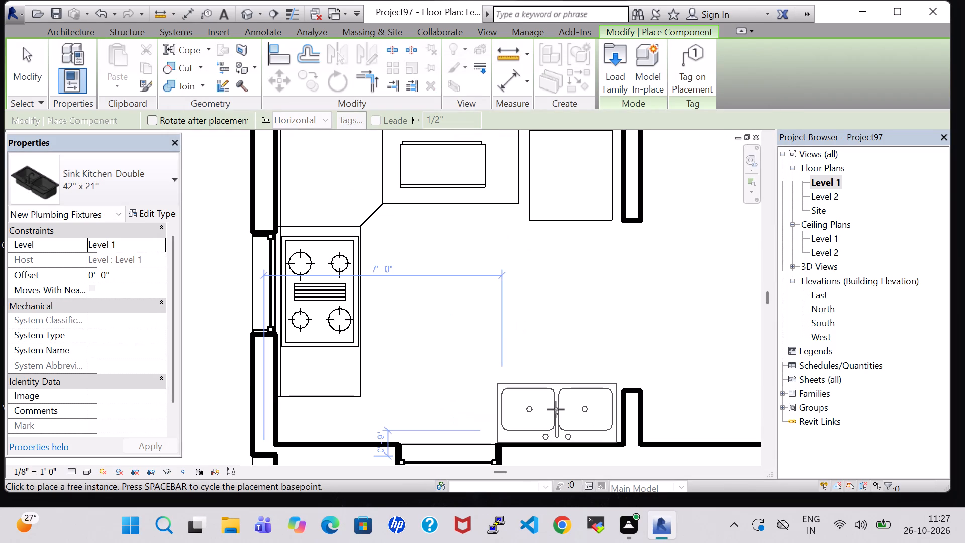
{"action": "scroll", "coordinate": [556, 409], "scroll_direction": "up", "scroll_amount": 1}
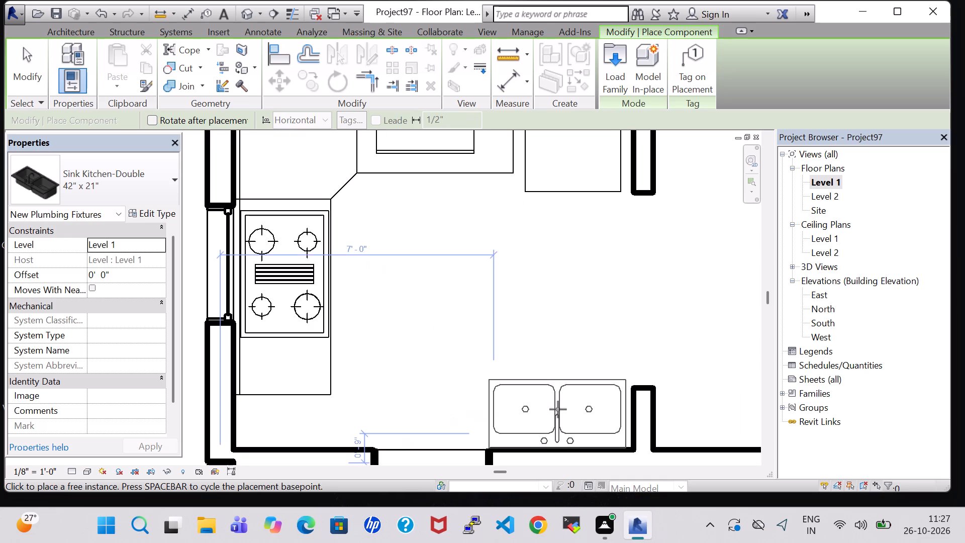
{"action": "left_click", "coordinate": [558, 409]}
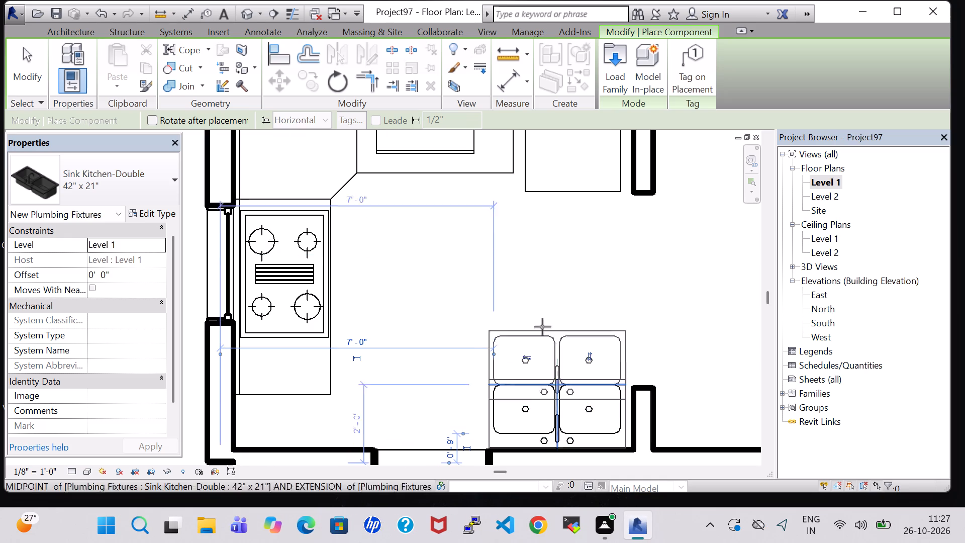
{"action": "key", "text": "Escape"}
{"action": "key", "text": "Escape"}
Nudge the 36" x 48" casement window in the kitchen's south wall slightly west, away from the sink.
{"action": "scroll", "coordinate": [530, 285], "scroll_direction": "down", "scroll_amount": 3}
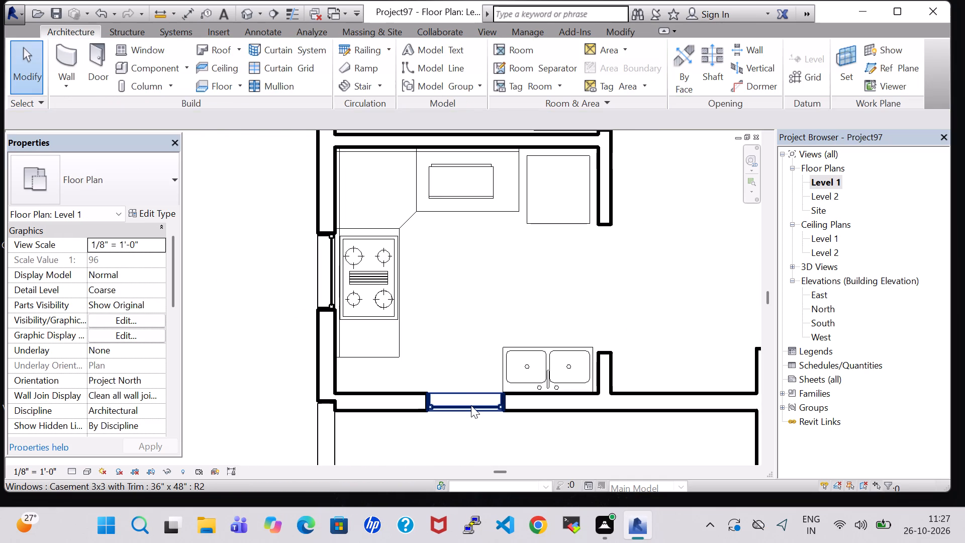
{"action": "left_click", "coordinate": [471, 405]}
{"action": "key", "text": "Left"}
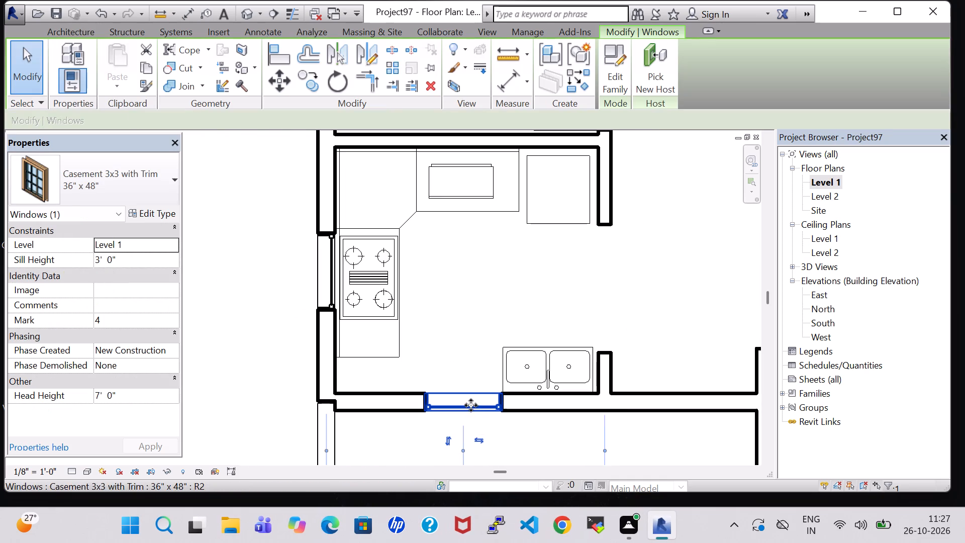
{"action": "key", "text": "Left"}
{"action": "key", "text": "Left"}
{"action": "left_click", "coordinate": [488, 323]}
Nudge the double kitchen sink slightly west, away from the short partition.
{"action": "left_click", "coordinate": [534, 349]}
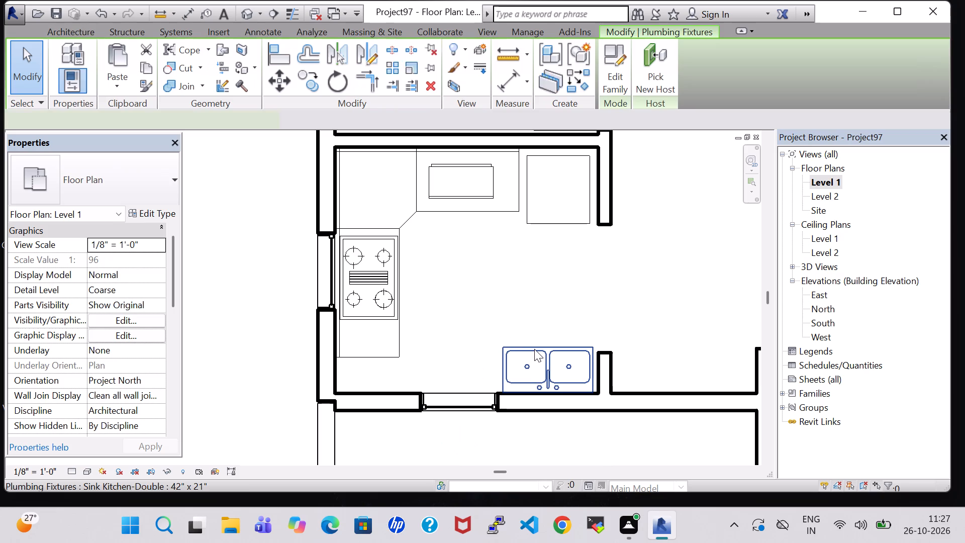
{"action": "key", "text": "Left"}
{"action": "left_click", "coordinate": [518, 298]}
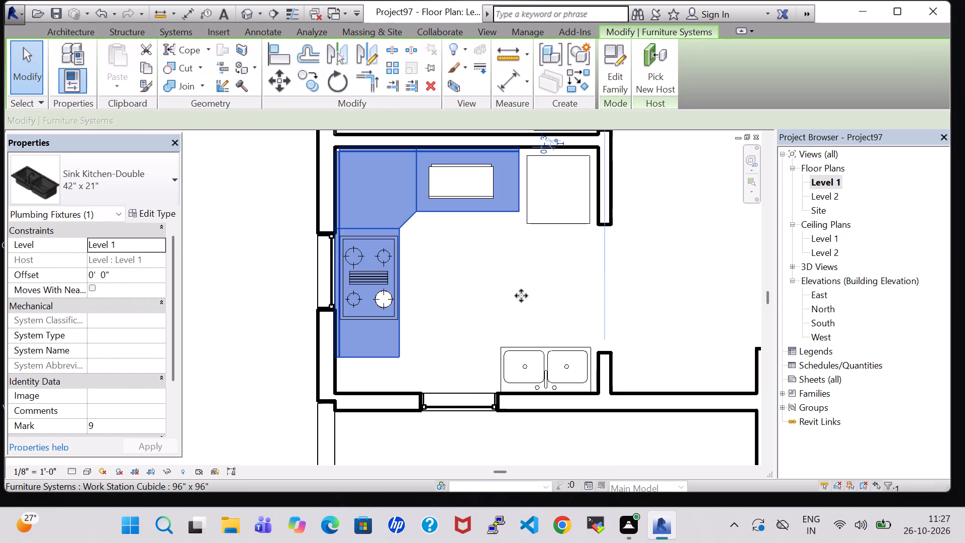
Extend the short INNER 6" wall beside the sink slightly north, just past the sink's front edge.
{"action": "left_click", "coordinate": [610, 353]}
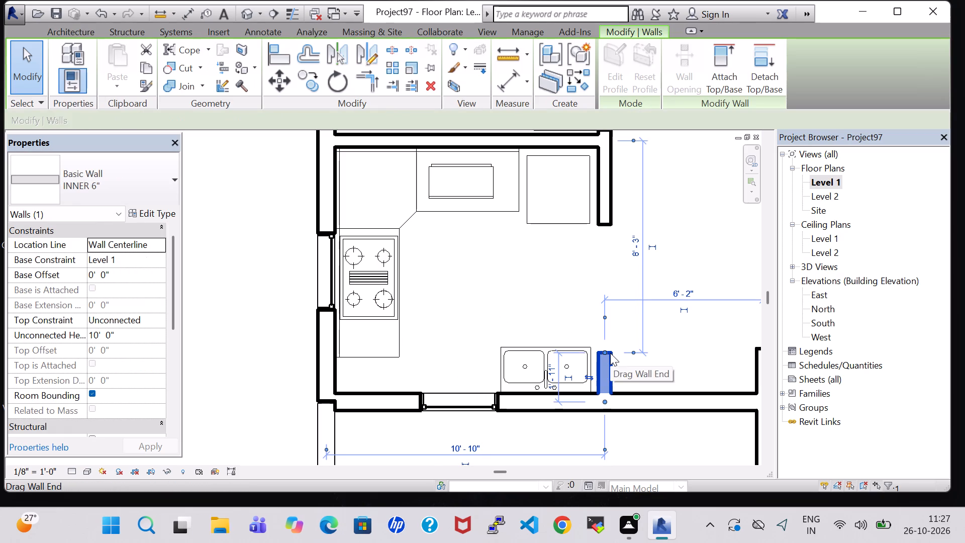
{"action": "key", "text": "Up"}
{"action": "key", "text": "Up"}
{"action": "key", "text": "Up"}
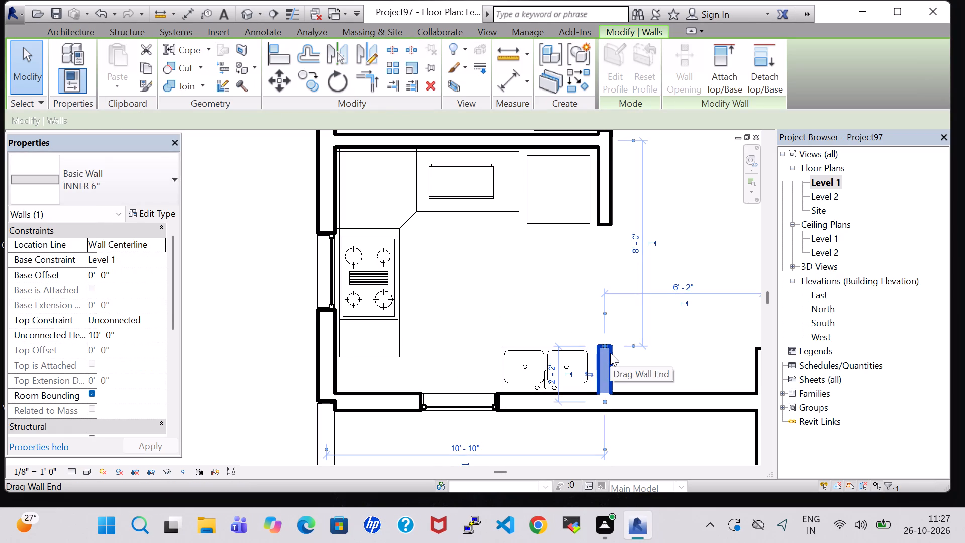
{"action": "key", "text": "Up"}
{"action": "left_click", "coordinate": [711, 349]}
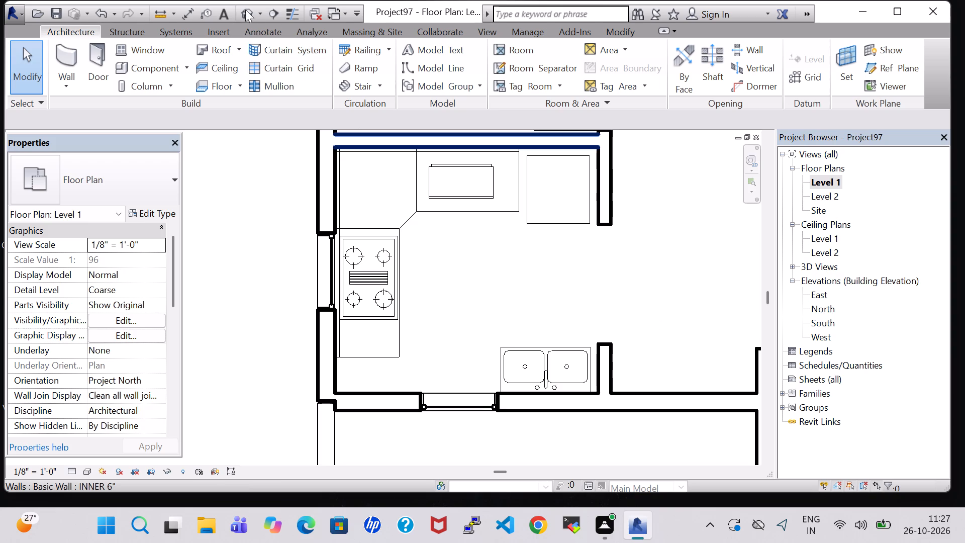
Examine the new kitchen sink and the surrounding rooms from several angles in 3D.
{"action": "left_click", "coordinate": [250, 15]}
{"action": "scroll", "coordinate": [328, 210], "scroll_direction": "down", "scroll_amount": 7}
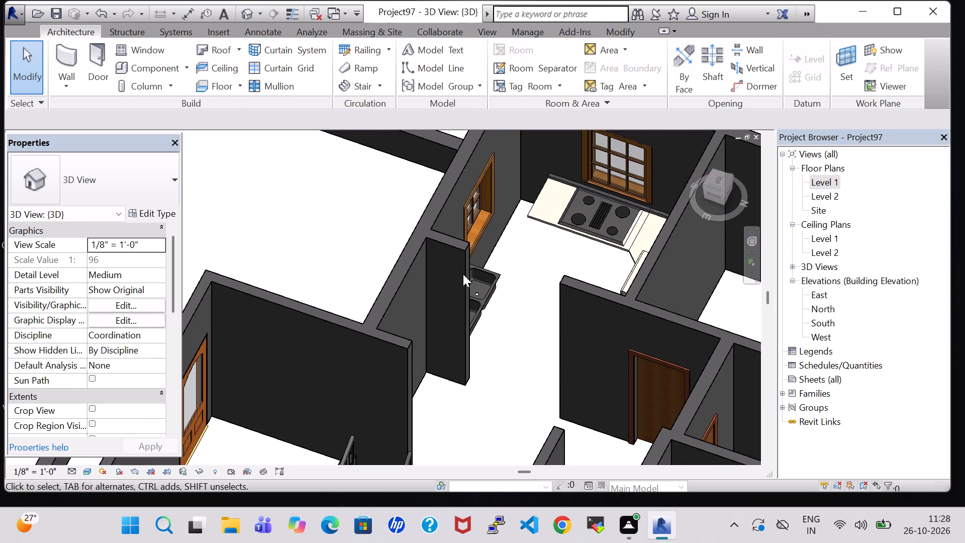
{"action": "middle_click_drag", "start_coordinate": [507, 305], "coordinate": [461, 263], "text": "shift"}
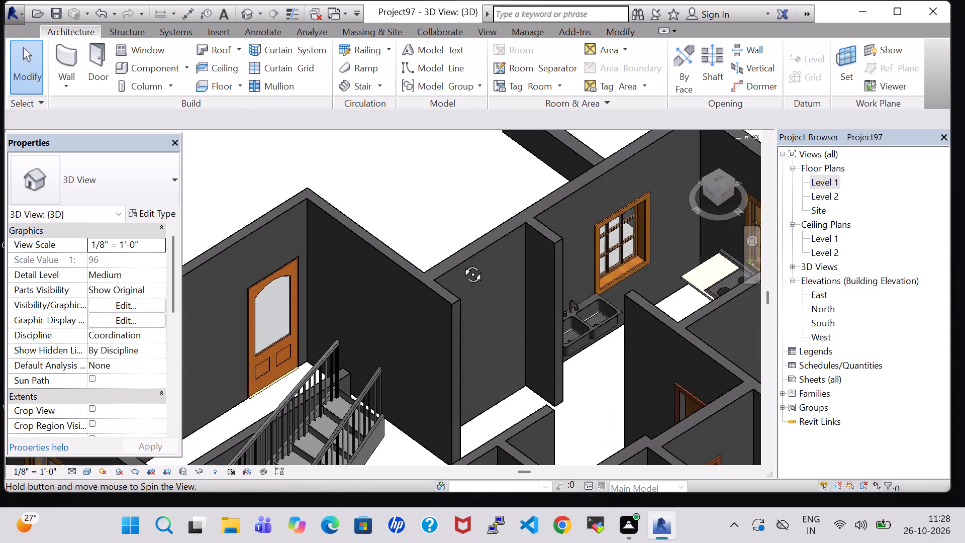
{"action": "middle_click_drag", "start_coordinate": [461, 263], "coordinate": [671, 314], "text": "shift"}
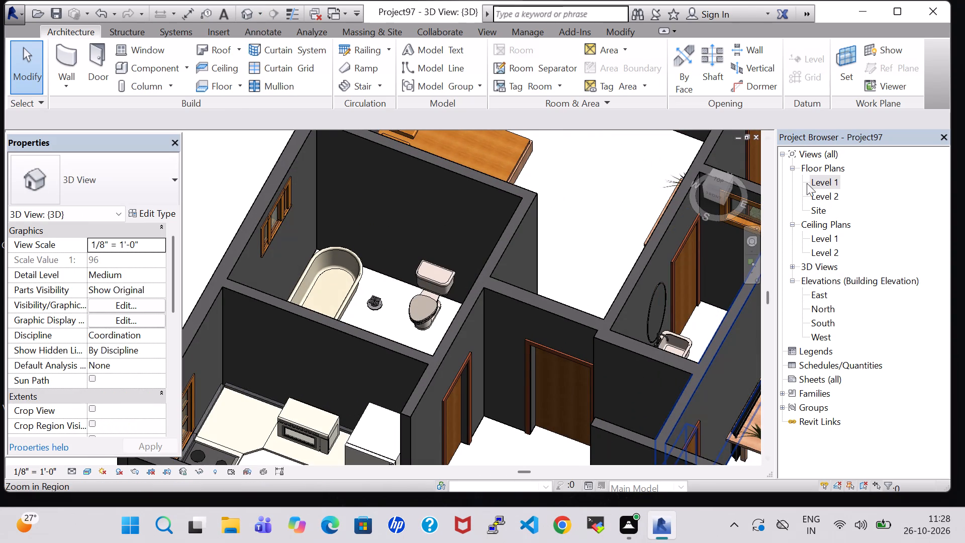
In the Level 1 plan, place a tagged room in the kitchen and name it KITCHEN.
{"action": "double_click", "coordinate": [829, 182]}
{"action": "scroll", "coordinate": [573, 320], "scroll_direction": "down", "scroll_amount": 2}
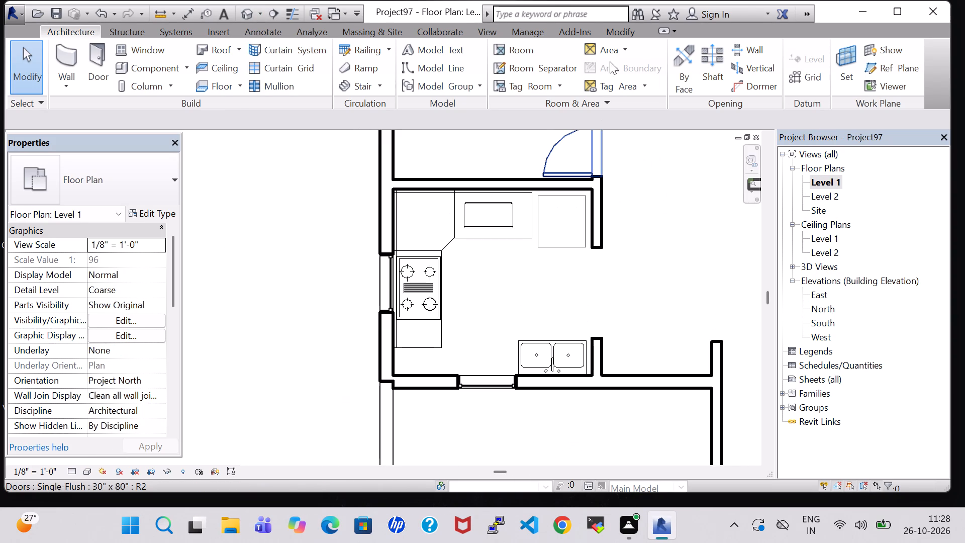
{"action": "left_click", "coordinate": [522, 45]}
{"action": "left_click", "coordinate": [493, 306]}
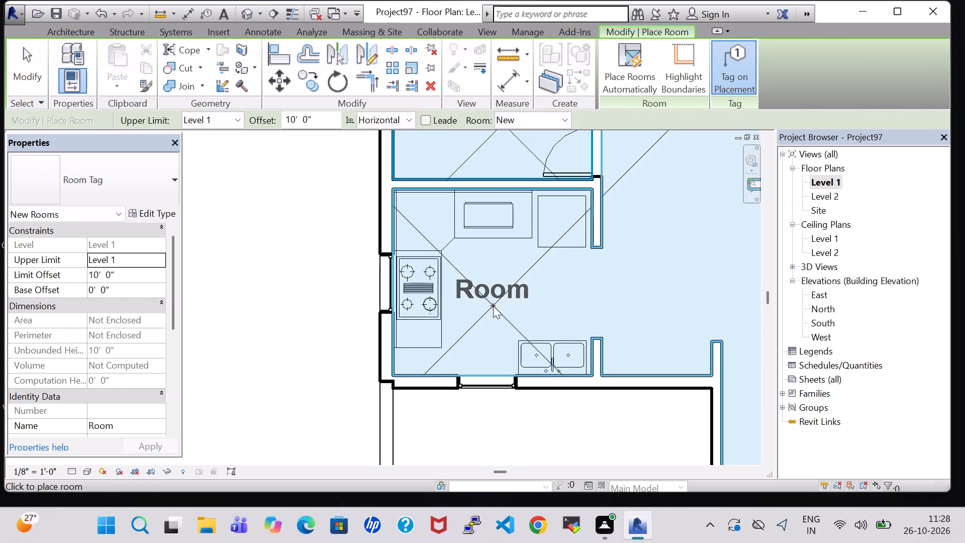
{"action": "key", "text": "Escape"}
{"action": "key", "text": "Escape"}
{"action": "double_click", "coordinate": [493, 301]}
{"action": "key", "text": "BackSpace"}
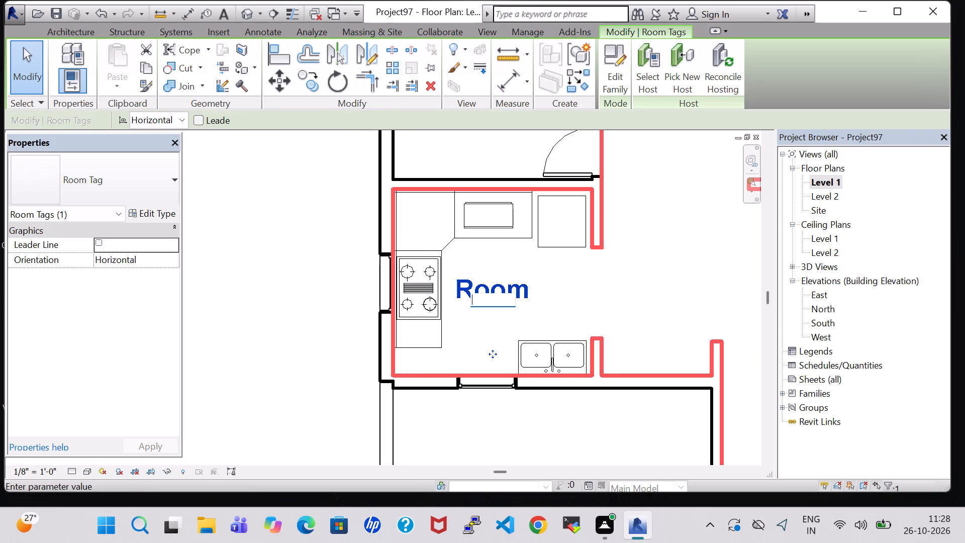
{"action": "type", "text": "KITCHEN"}
{"action": "key", "text": "Return"}
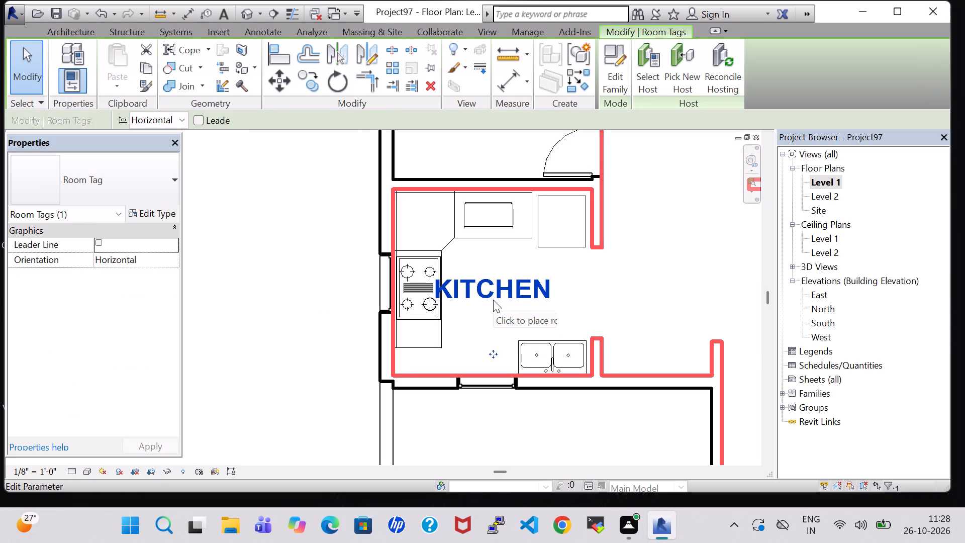
{"action": "left_click", "coordinate": [649, 267]}
Create a toposurface at 0' 0" elevation from four corner points over the open area south of the kitchen.
{"action": "scroll", "coordinate": [649, 267], "scroll_direction": "down", "scroll_amount": 8}
{"action": "middle_click_drag", "start_coordinate": [659, 266], "coordinate": [575, 292]}
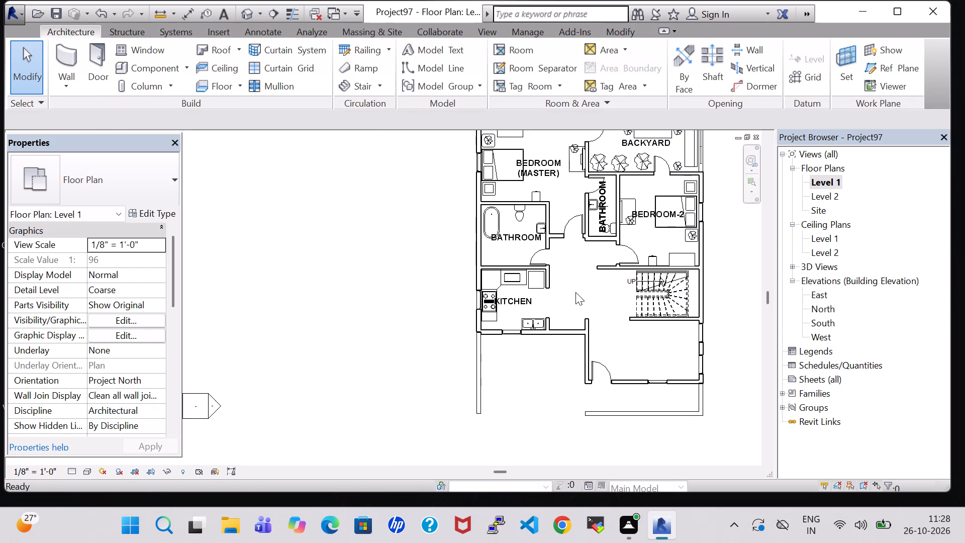
{"action": "middle_click_drag", "start_coordinate": [575, 292], "coordinate": [559, 278]}
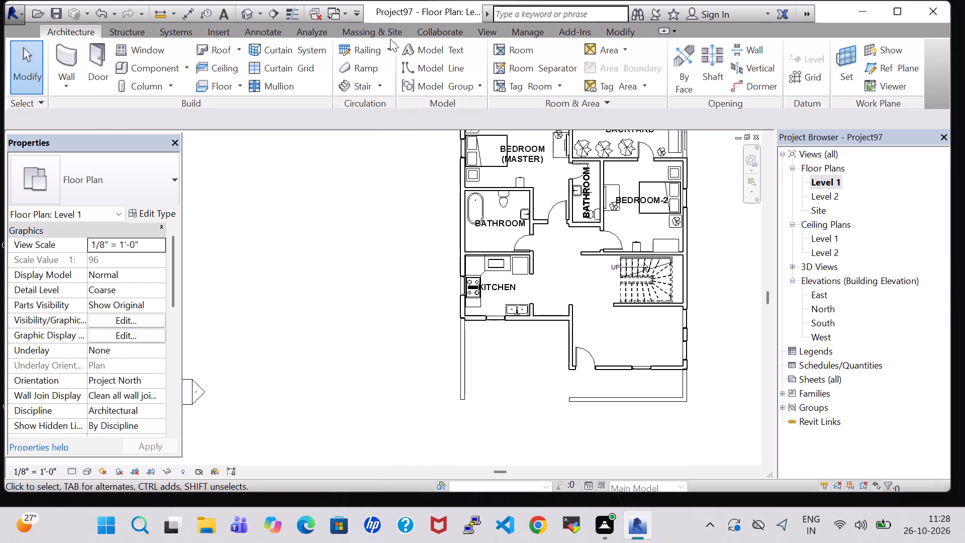
{"action": "left_click", "coordinate": [370, 33]}
{"action": "left_click", "coordinate": [356, 49]}
{"action": "scroll", "coordinate": [475, 333], "scroll_direction": "up", "scroll_amount": 2}
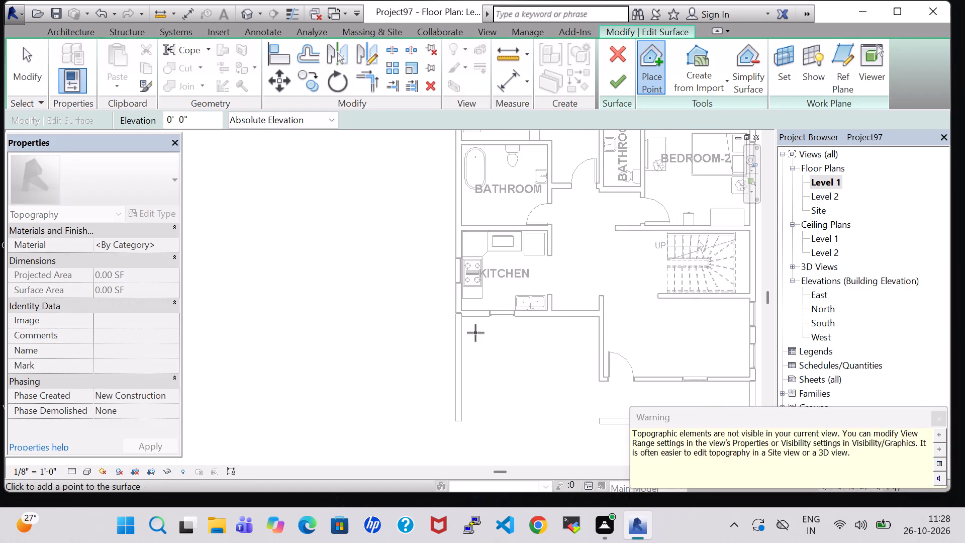
{"action": "scroll", "coordinate": [475, 333], "scroll_direction": "up", "scroll_amount": 4}
{"action": "left_click", "coordinate": [441, 300]}
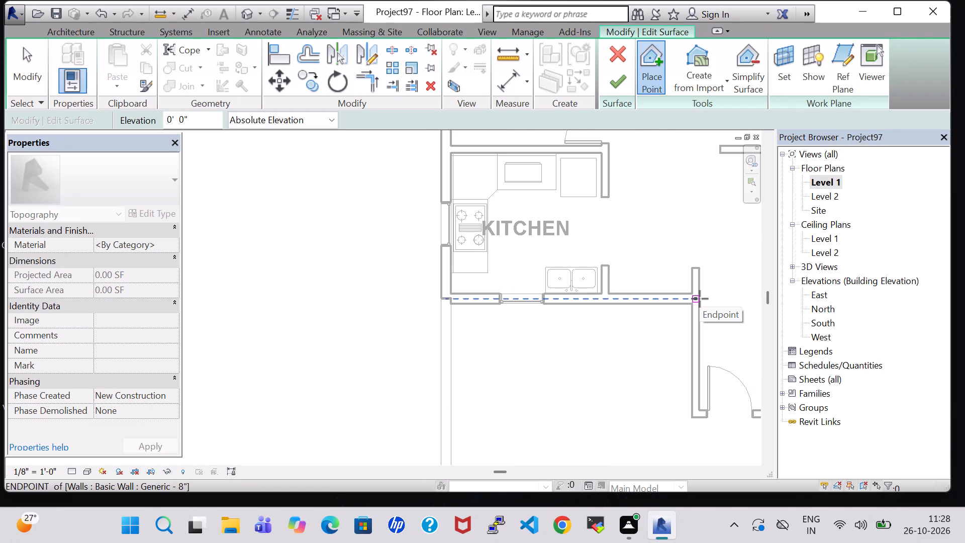
{"action": "left_click", "coordinate": [700, 299]}
{"action": "scroll", "coordinate": [708, 420], "scroll_direction": "down", "scroll_amount": 2}
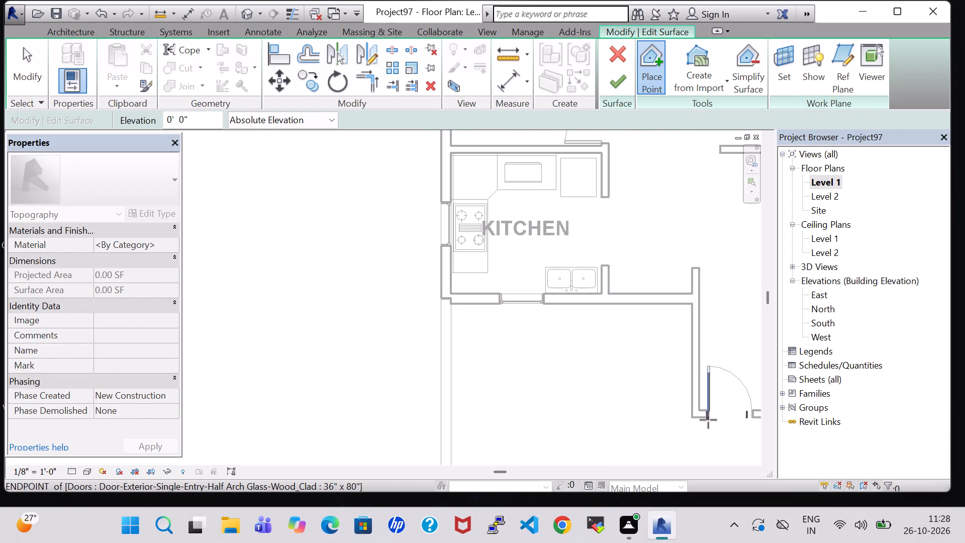
{"action": "scroll", "coordinate": [708, 420], "scroll_direction": "down", "scroll_amount": 2}
{"action": "middle_click_drag", "start_coordinate": [708, 420], "coordinate": [675, 343]}
{"action": "left_click", "coordinate": [668, 386]}
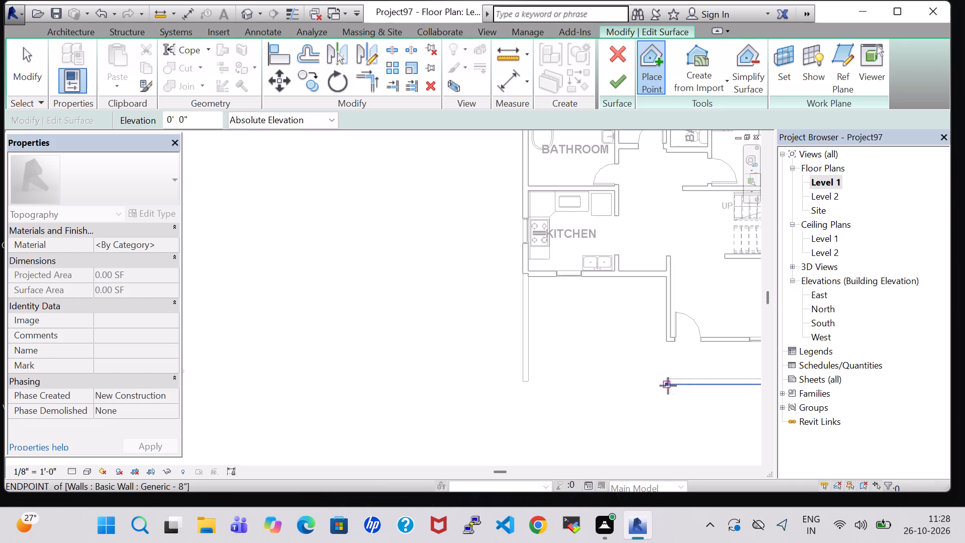
{"action": "left_click", "coordinate": [524, 385]}
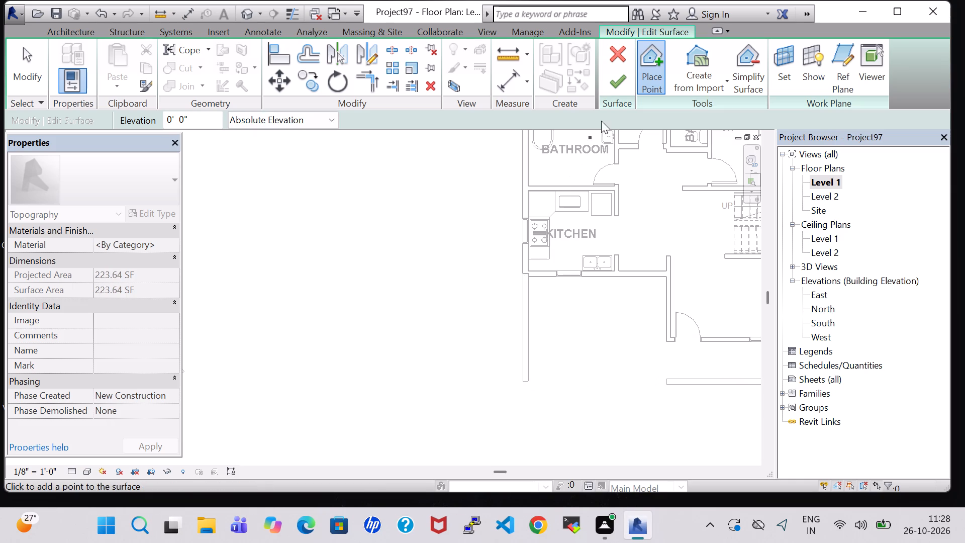
{"action": "left_click", "coordinate": [609, 79]}
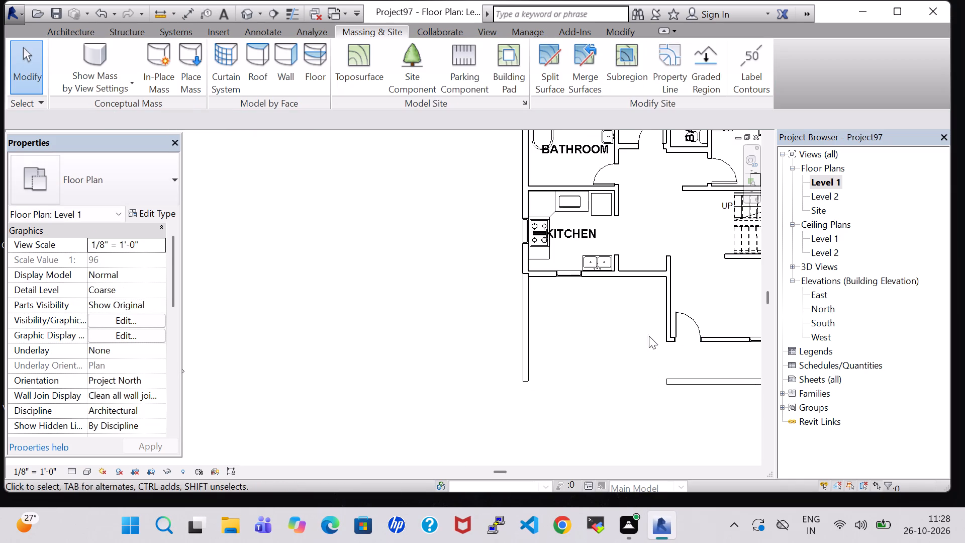
Create a toposurface at 0' 0" elevation from four corner points over the strip between the front-door wall and the low south wall.
{"action": "middle_click_drag", "start_coordinate": [630, 342], "coordinate": [567, 355]}
{"action": "left_click", "coordinate": [371, 55]}
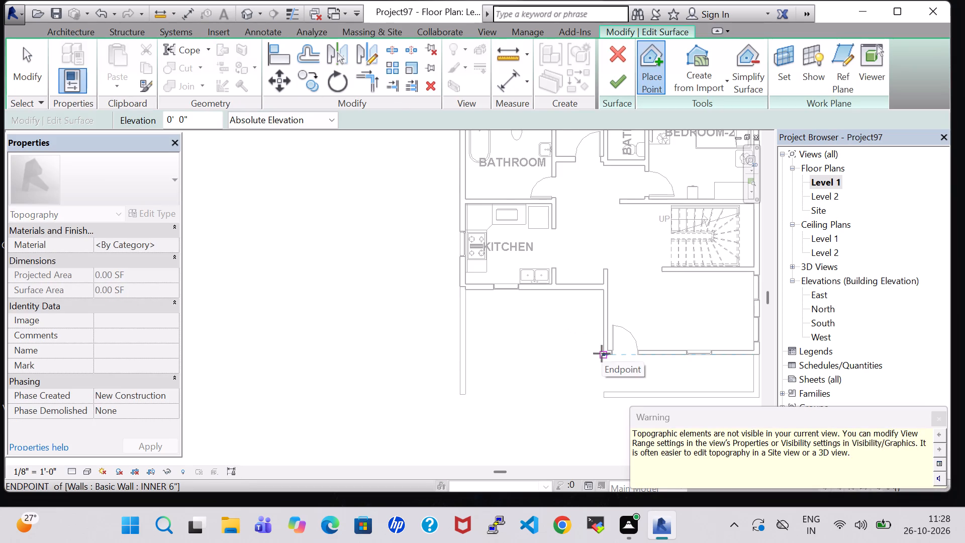
{"action": "left_click", "coordinate": [602, 353]}
{"action": "left_click", "coordinate": [604, 399]}
{"action": "middle_click_drag", "start_coordinate": [687, 388], "coordinate": [598, 389]}
{"action": "scroll", "coordinate": [618, 388], "scroll_direction": "up", "scroll_amount": 5}
{"action": "left_click", "coordinate": [723, 323]}
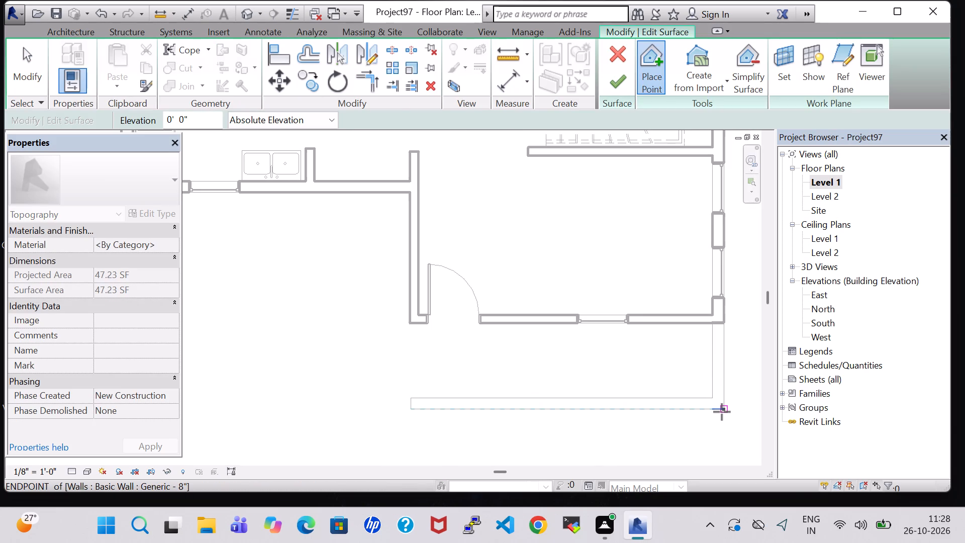
{"action": "left_click", "coordinate": [722, 411]}
{"action": "left_click", "coordinate": [621, 90]}
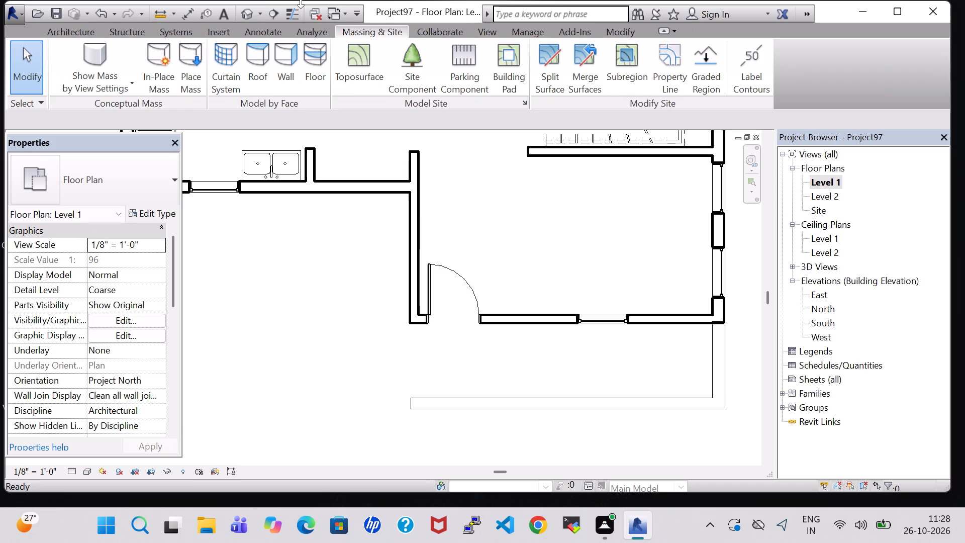
In the 3D view, assign the Plant material to the toposurface strip in front of the entrance door.
{"action": "left_click", "coordinate": [250, 11]}
{"action": "scroll", "coordinate": [403, 278], "scroll_direction": "down", "scroll_amount": 2}
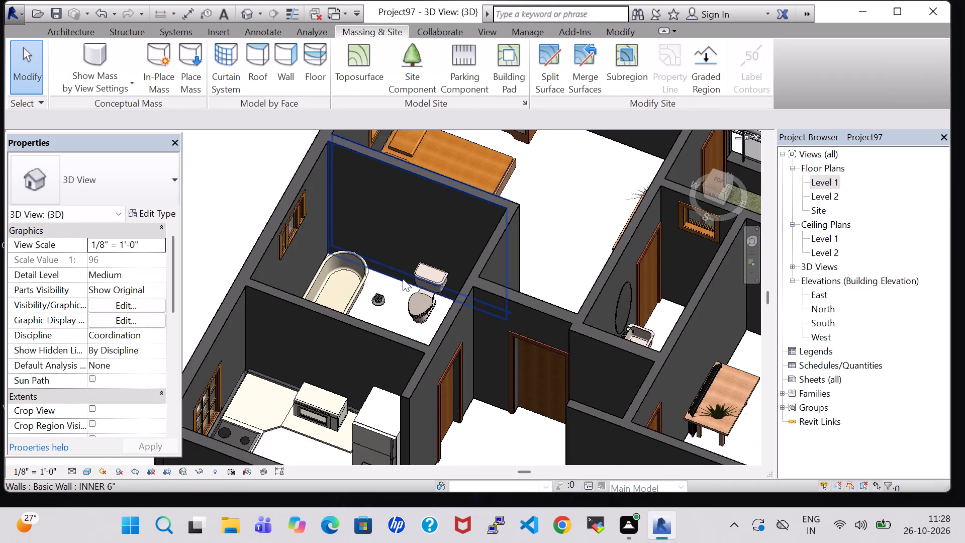
{"action": "scroll", "coordinate": [403, 279], "scroll_direction": "down", "scroll_amount": 4}
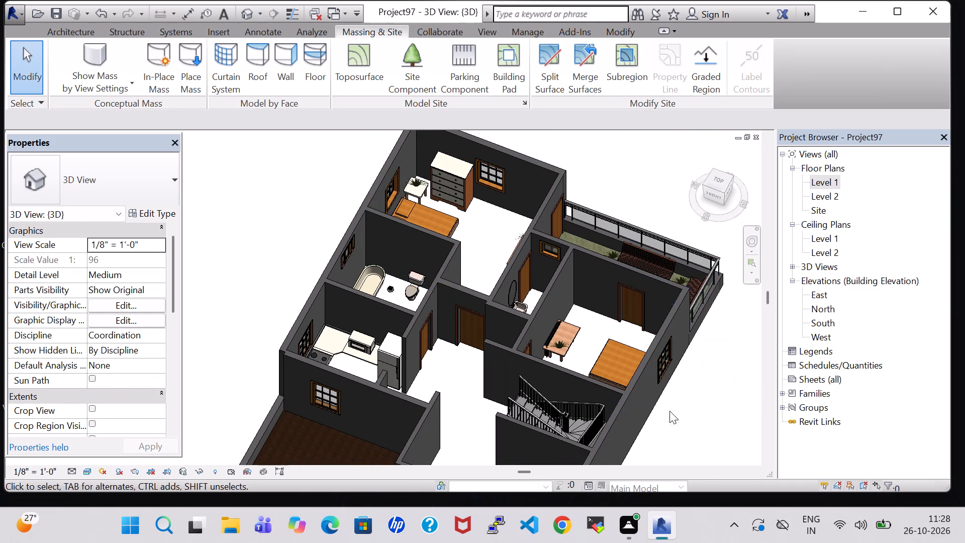
{"action": "middle_click_drag", "start_coordinate": [669, 417], "coordinate": [693, 274]}
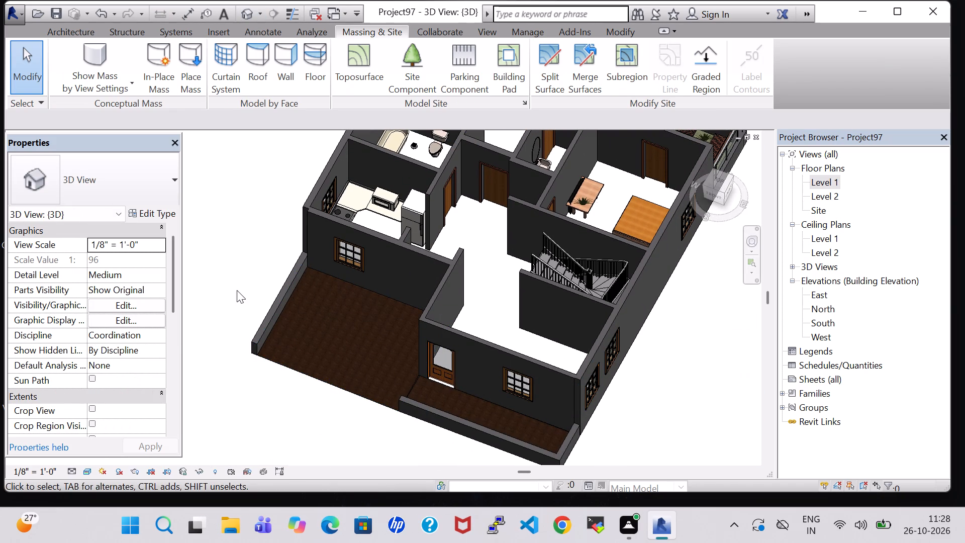
{"action": "middle_click_drag", "start_coordinate": [237, 290], "coordinate": [291, 316]}
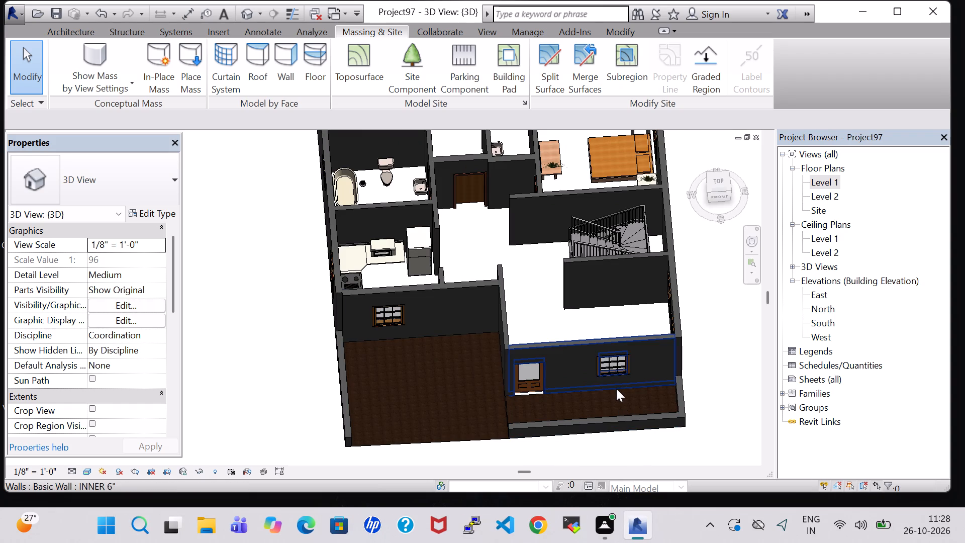
{"action": "left_click", "coordinate": [616, 392]}
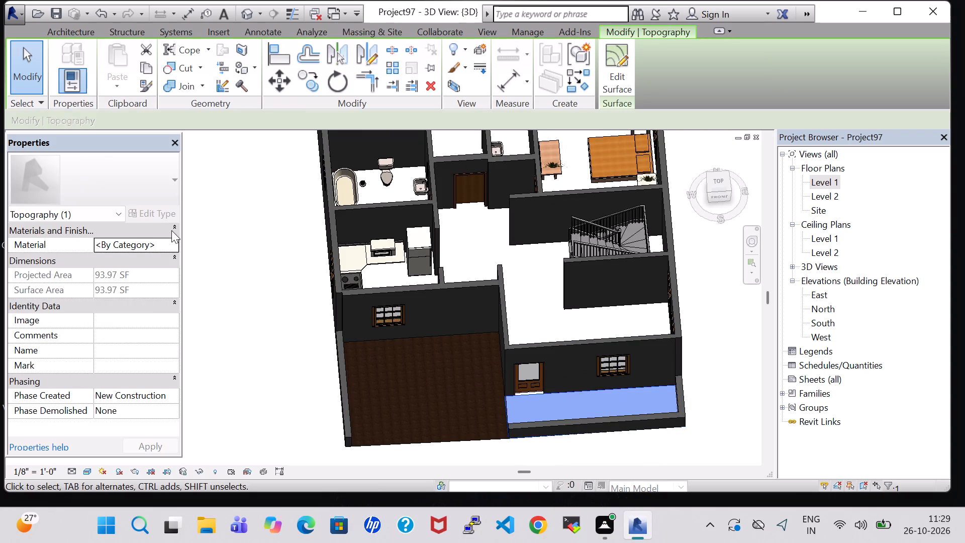
{"action": "left_click", "coordinate": [174, 239]}
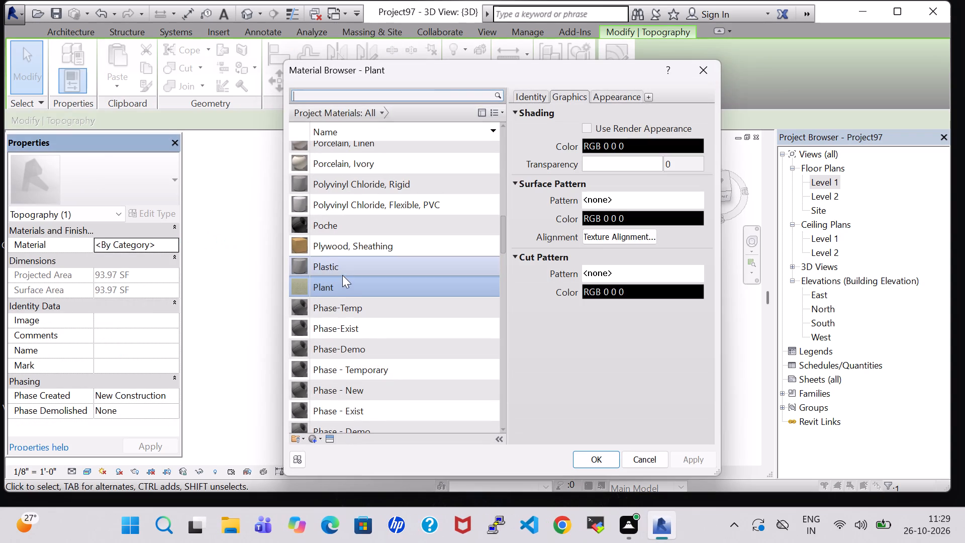
{"action": "left_click", "coordinate": [586, 457]}
{"action": "left_click", "coordinate": [554, 450]}
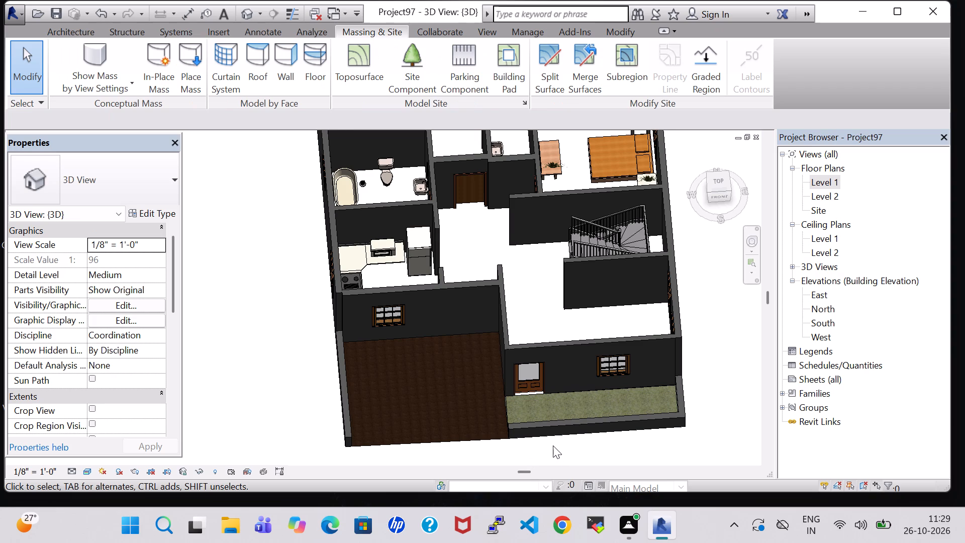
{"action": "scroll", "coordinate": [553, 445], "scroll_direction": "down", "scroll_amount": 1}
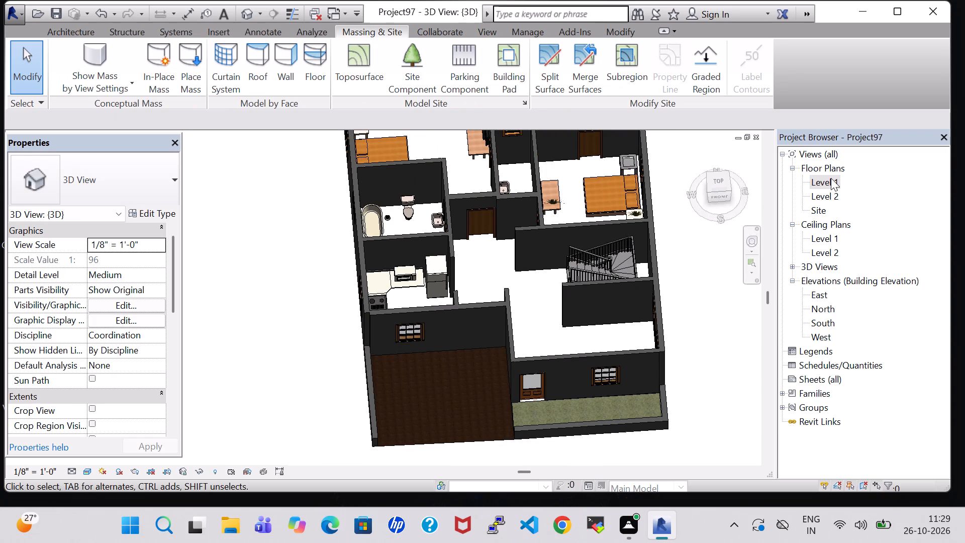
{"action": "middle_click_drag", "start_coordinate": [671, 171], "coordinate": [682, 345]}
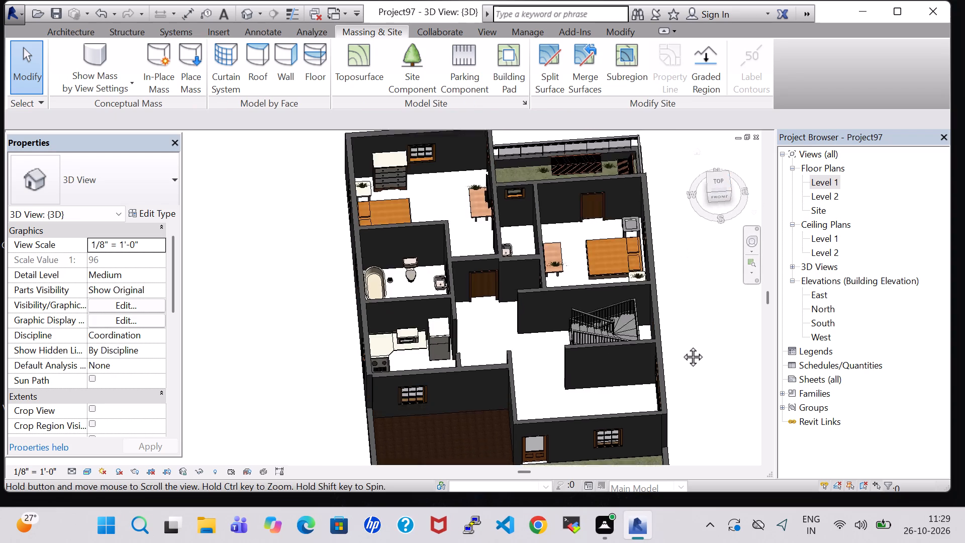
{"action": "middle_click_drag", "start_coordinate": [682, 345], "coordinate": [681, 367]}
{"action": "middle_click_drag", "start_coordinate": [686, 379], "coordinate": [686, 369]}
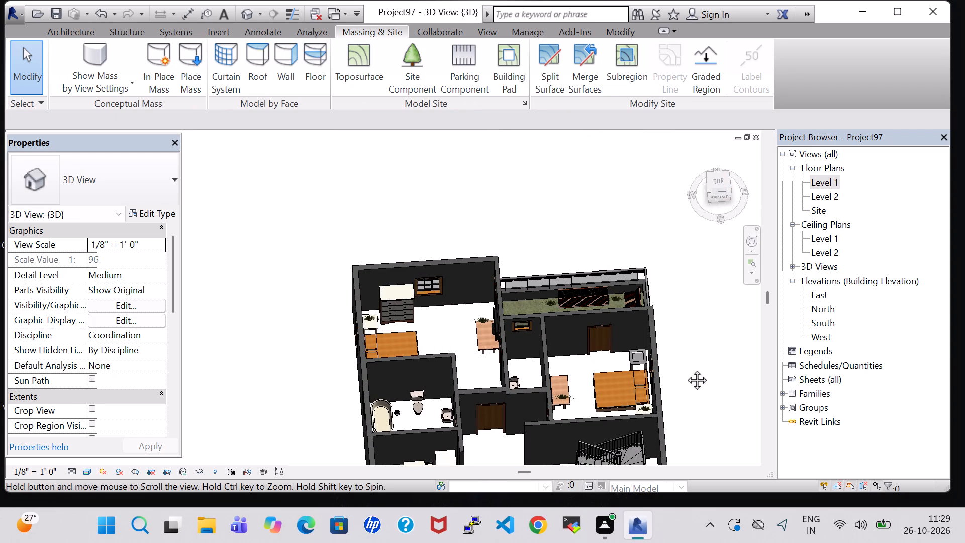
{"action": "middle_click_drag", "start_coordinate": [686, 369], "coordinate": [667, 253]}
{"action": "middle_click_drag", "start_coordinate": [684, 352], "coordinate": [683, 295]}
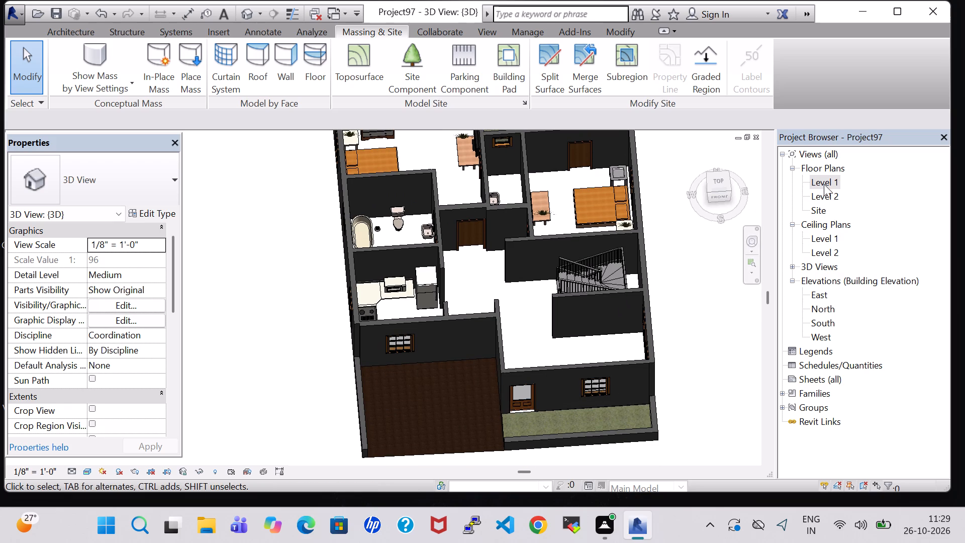
In the Level 1 plan, create a straight railing about 12' 10 1/2" long along the centre of the low west wall south of the kitchen.
{"action": "double_click", "coordinate": [824, 184]}
{"action": "scroll", "coordinate": [601, 321], "scroll_direction": "down", "scroll_amount": 6}
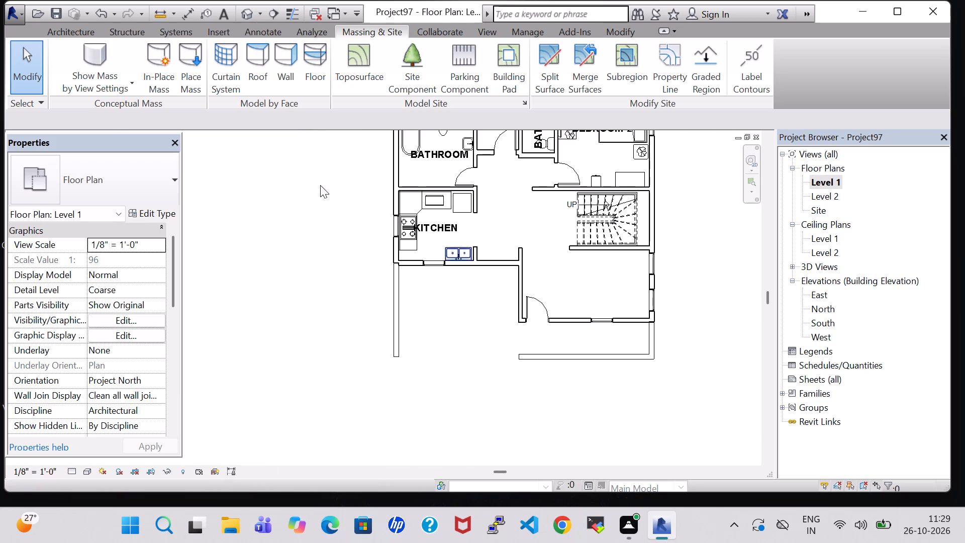
{"action": "left_click", "coordinate": [78, 27]}
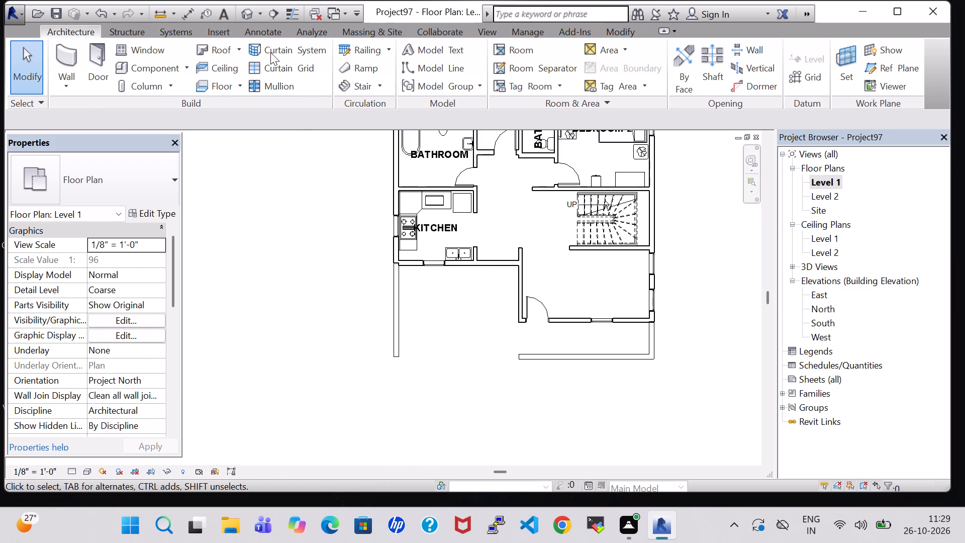
{"action": "left_click", "coordinate": [364, 52]}
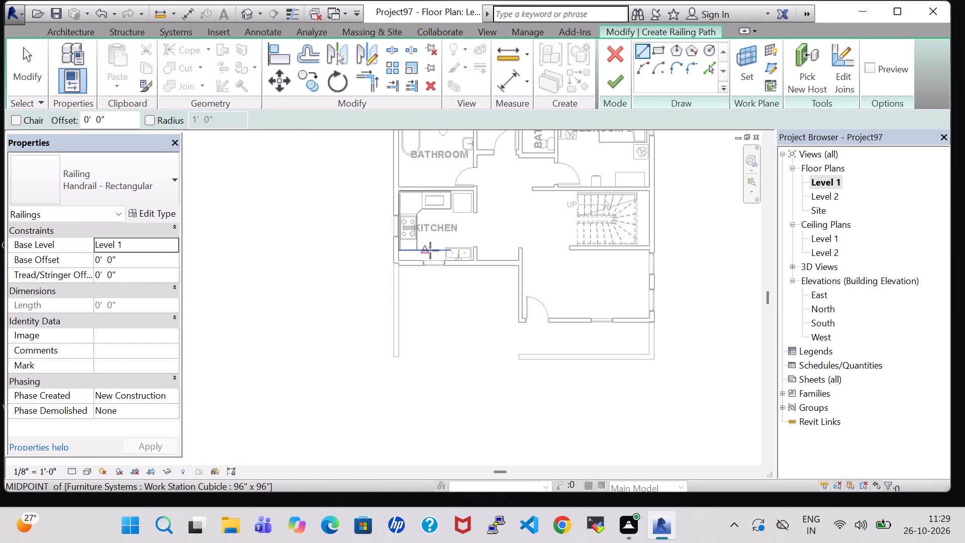
{"action": "scroll", "coordinate": [430, 250], "scroll_direction": "up", "scroll_amount": 6}
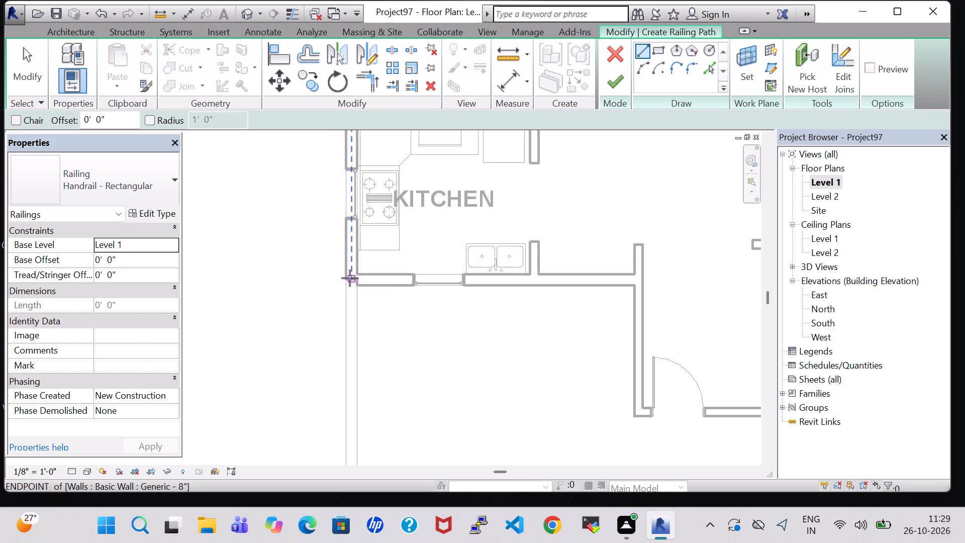
{"action": "scroll", "coordinate": [348, 279], "scroll_direction": "up", "scroll_amount": 6}
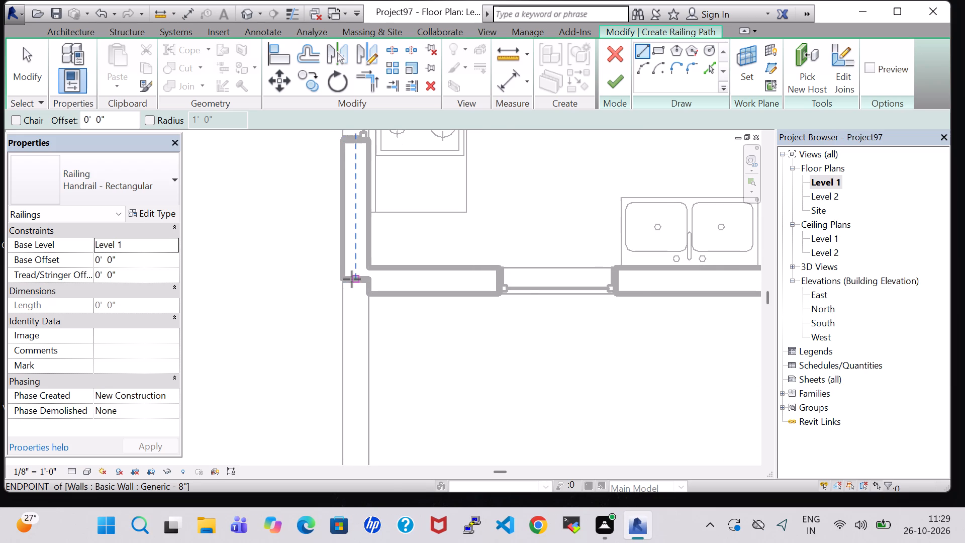
{"action": "scroll", "coordinate": [355, 279], "scroll_direction": "up", "scroll_amount": 1}
{"action": "left_click", "coordinate": [355, 279]}
{"action": "middle_click_drag", "start_coordinate": [354, 377], "coordinate": [354, 371]}
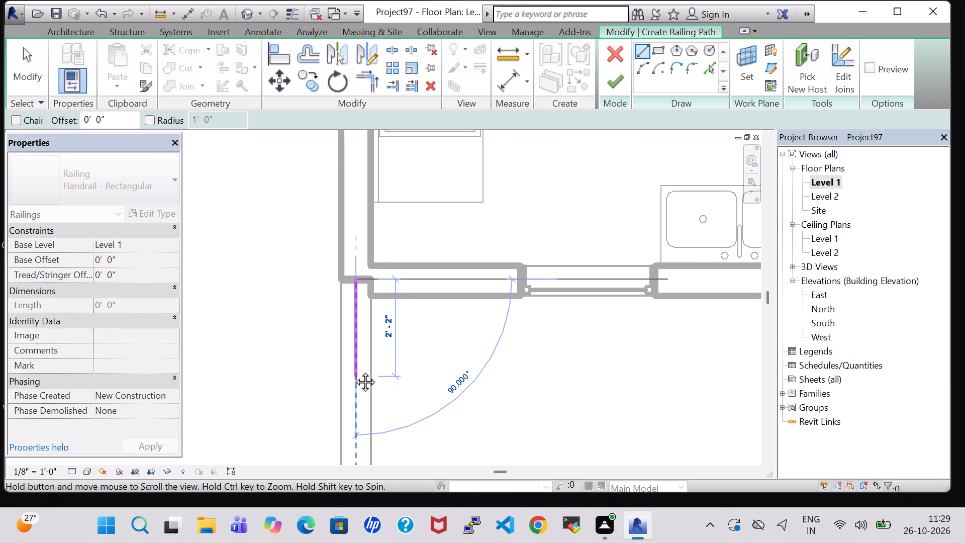
{"action": "middle_click_drag", "start_coordinate": [354, 371], "coordinate": [384, 166]}
{"action": "middle_click_drag", "start_coordinate": [380, 387], "coordinate": [396, 201]}
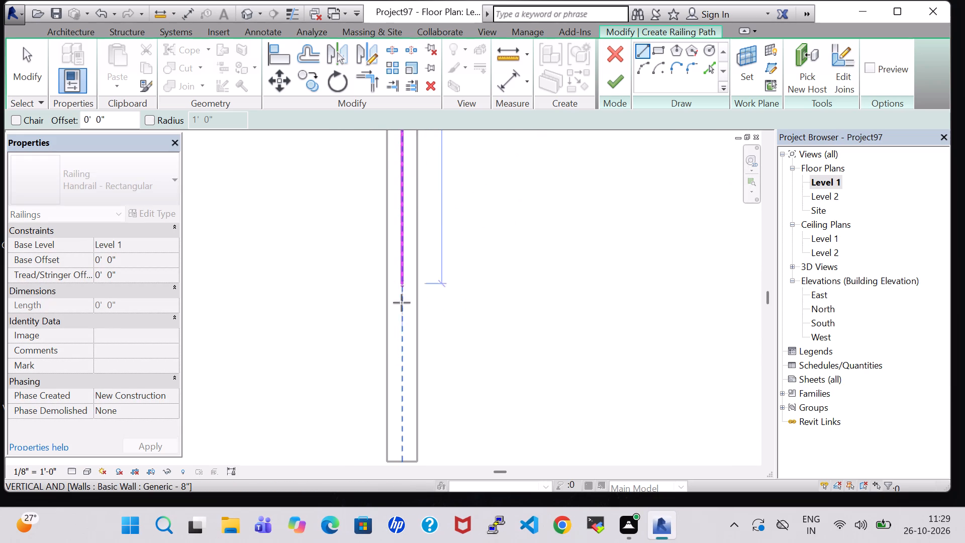
{"action": "left_click", "coordinate": [401, 459]}
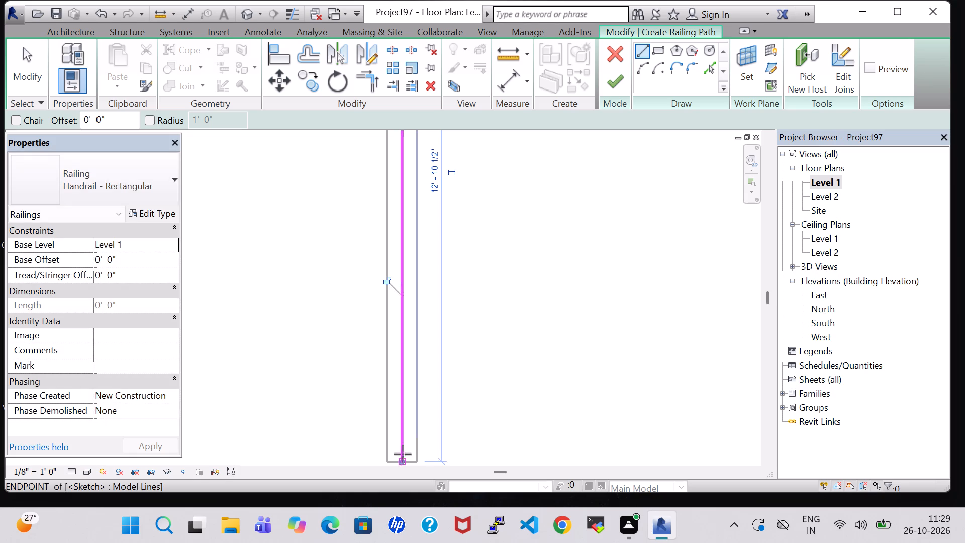
{"action": "left_click", "coordinate": [616, 86]}
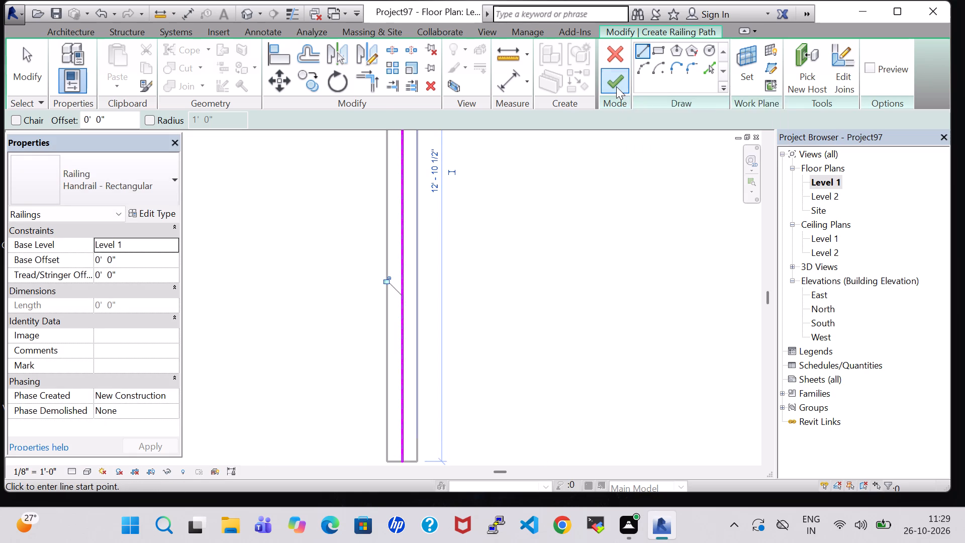
Change the new railing to the Glass Panel - Bottom Fill type and set its base offset to 2' 0".
{"action": "left_click", "coordinate": [156, 182]}
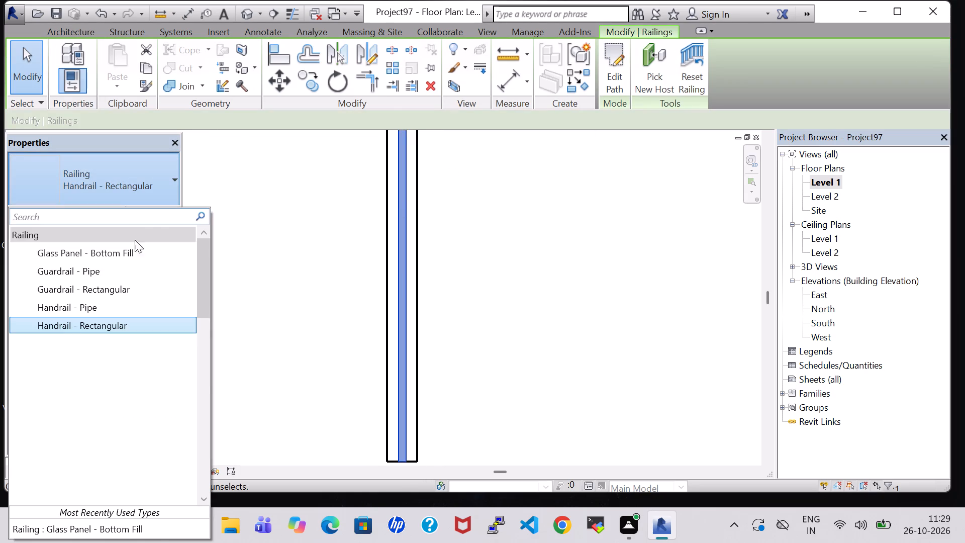
{"action": "left_click", "coordinate": [134, 250]}
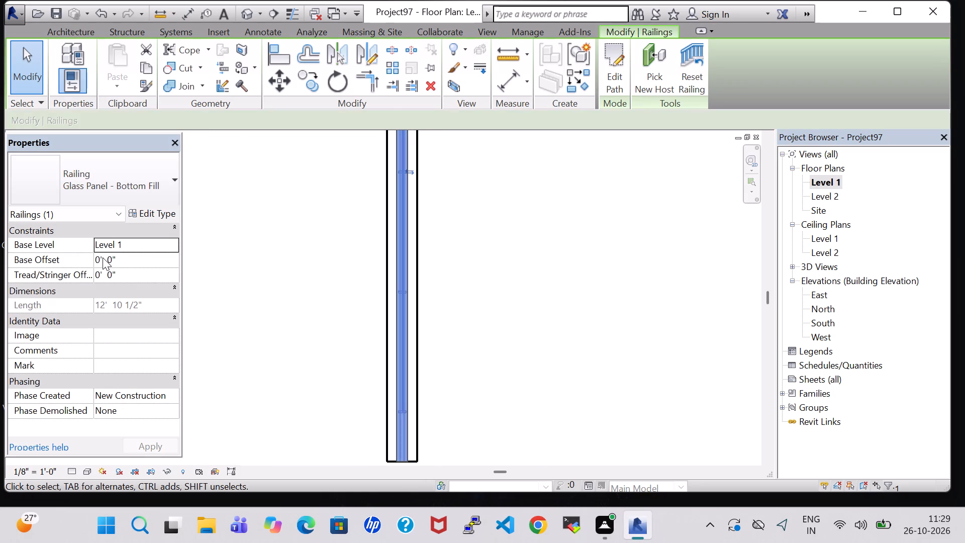
{"action": "left_click", "coordinate": [101, 260]}
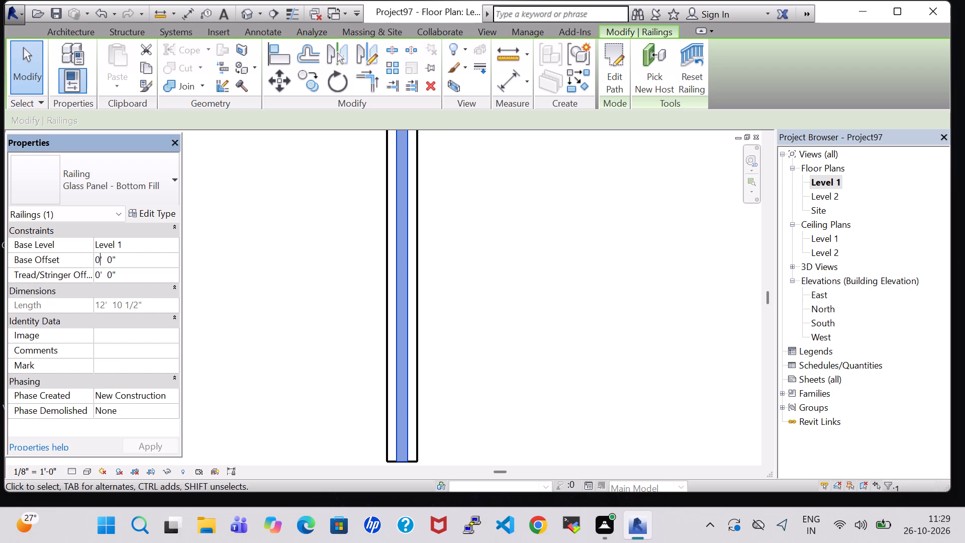
{"action": "key", "text": "BackSpace"}
{"action": "key", "text": "2"}
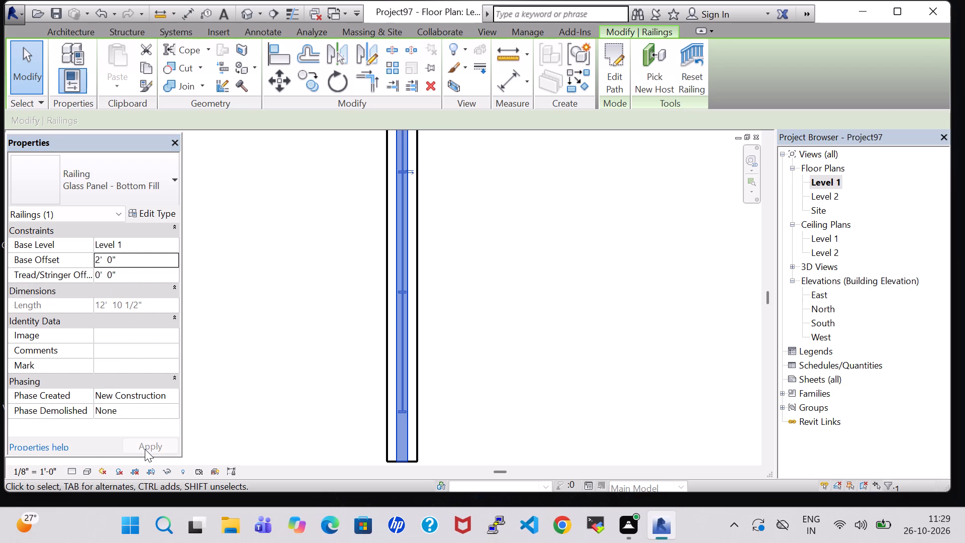
{"action": "left_click", "coordinate": [463, 308]}
Examine the glass panel railing on the low west wall and the front of the house from several angles in 3D.
{"action": "left_click", "coordinate": [244, 8]}
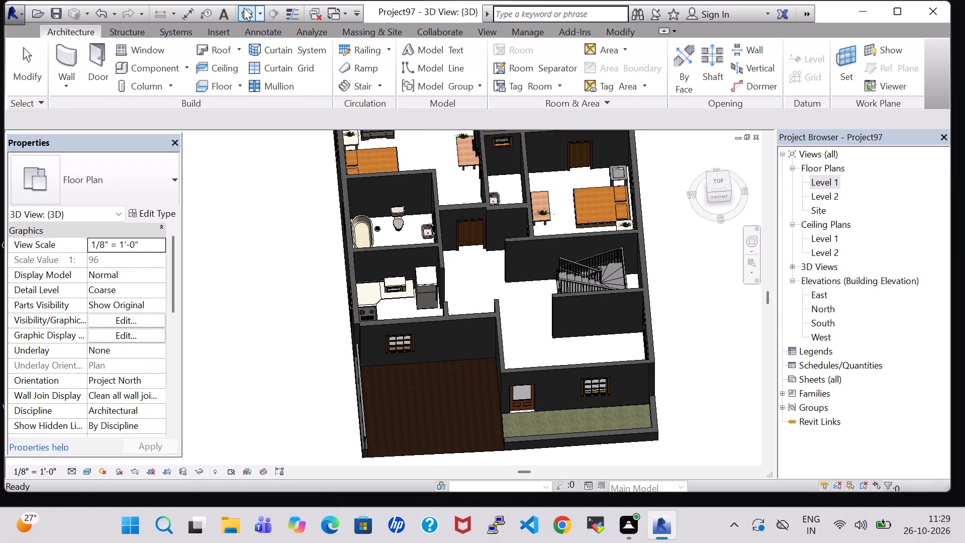
{"action": "scroll", "coordinate": [535, 179], "scroll_direction": "down", "scroll_amount": 1}
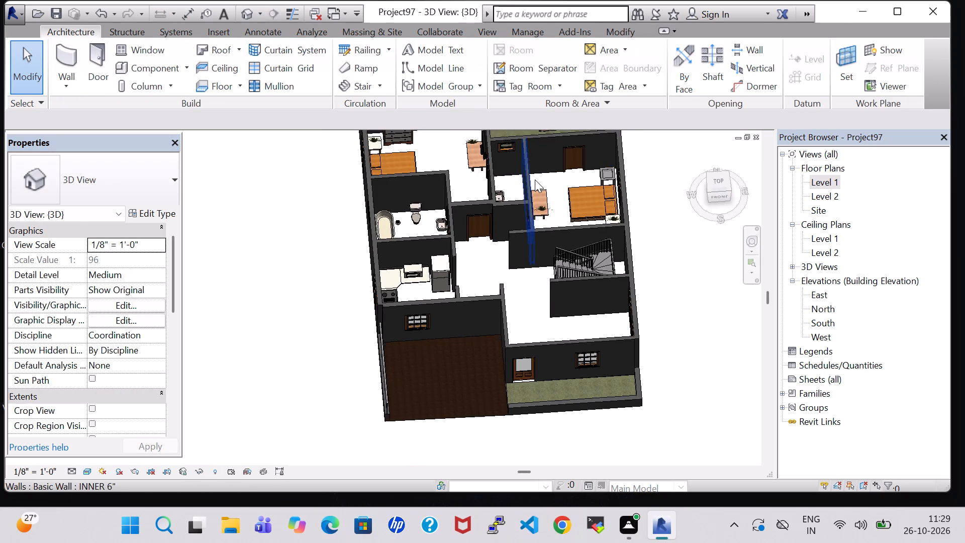
{"action": "scroll", "coordinate": [535, 179], "scroll_direction": "down", "scroll_amount": 2}
{"action": "middle_click_drag", "start_coordinate": [461, 385], "coordinate": [458, 277], "text": "shift"}
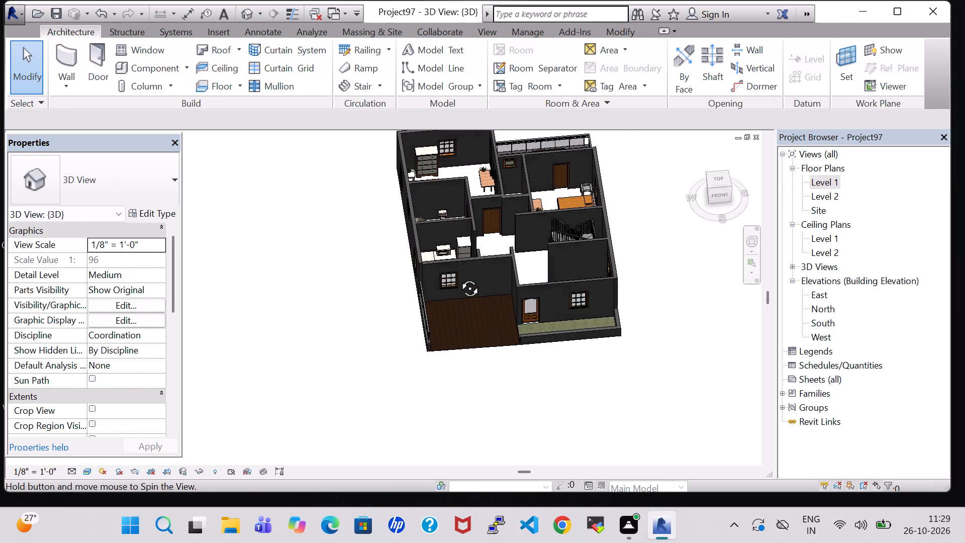
{"action": "middle_click_drag", "start_coordinate": [458, 277], "coordinate": [457, 268], "text": "shift"}
{"action": "scroll", "coordinate": [457, 268], "scroll_direction": "up", "scroll_amount": 5}
{"action": "middle_click_drag", "start_coordinate": [461, 382], "coordinate": [576, 385], "text": "shift"}
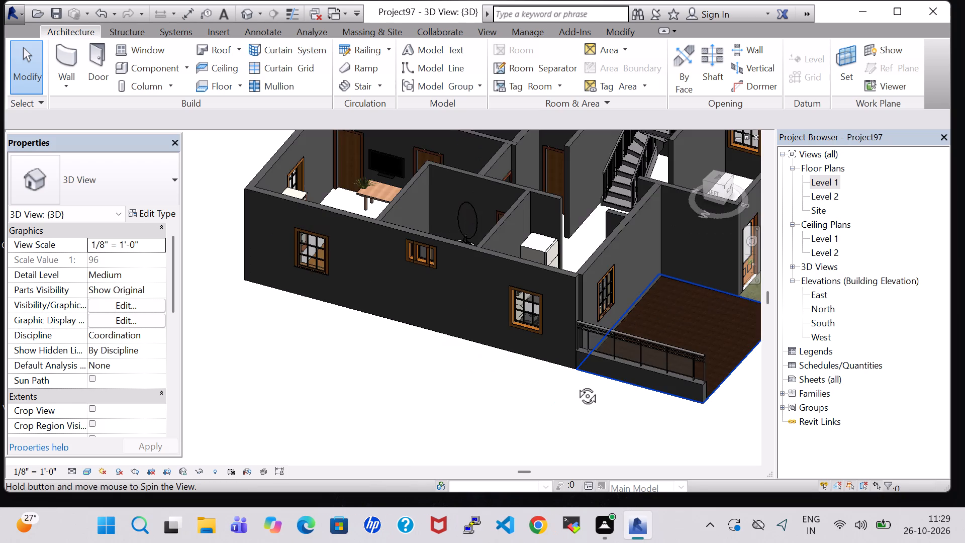
{"action": "middle_click_drag", "start_coordinate": [576, 385], "coordinate": [484, 385], "text": "shift"}
{"action": "middle_click_drag", "start_coordinate": [464, 386], "coordinate": [452, 385], "text": "shift"}
{"action": "middle_click_drag", "start_coordinate": [434, 384], "coordinate": [420, 384], "text": "shift"}
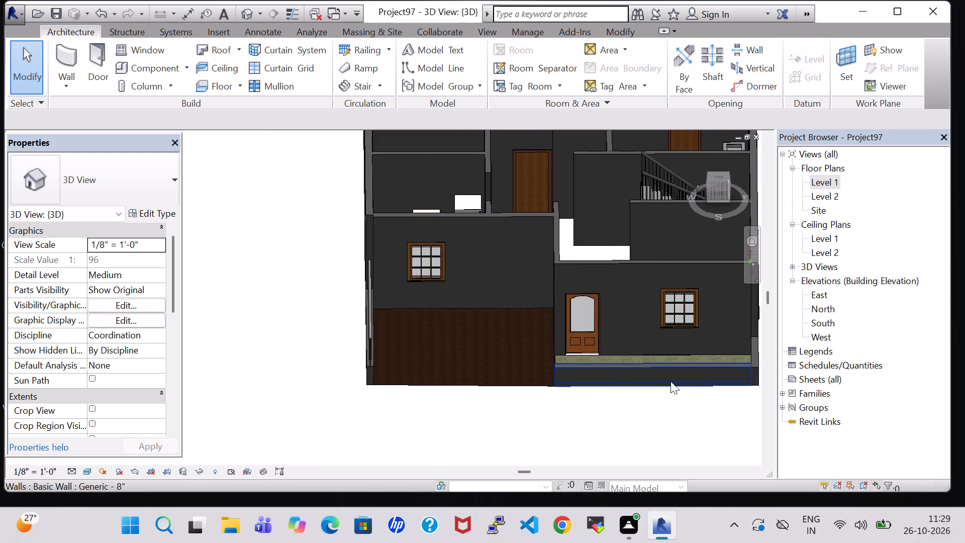
In the Level 1 plan, create an L-shaped railing along the entrance's low wall centrelines, with legs about 4' 8 1/2" and 18' 2 1/2" long.
{"action": "double_click", "coordinate": [833, 177]}
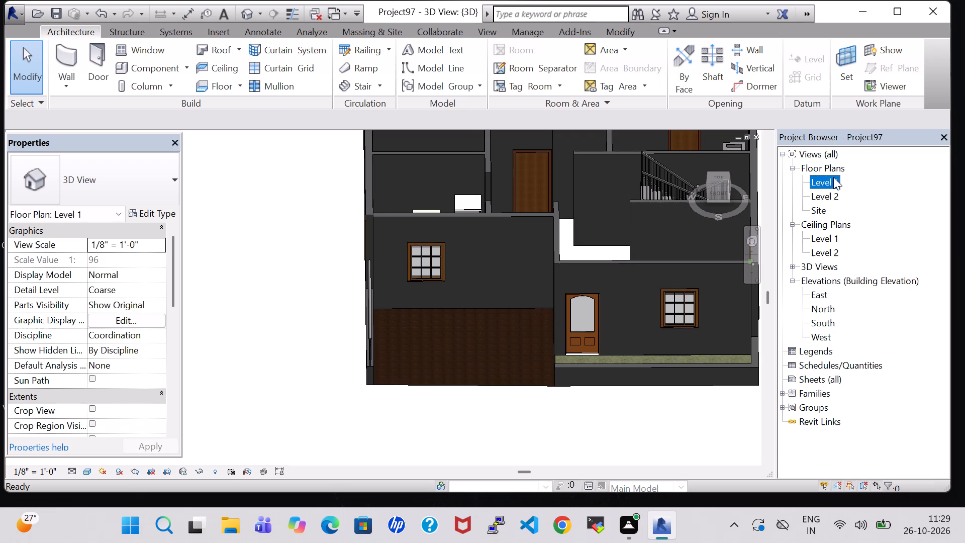
{"action": "scroll", "coordinate": [681, 268], "scroll_direction": "down", "scroll_amount": 4}
{"action": "middle_click_drag", "start_coordinate": [681, 269], "coordinate": [559, 261]}
{"action": "scroll", "coordinate": [681, 269], "scroll_direction": "up", "scroll_amount": 1}
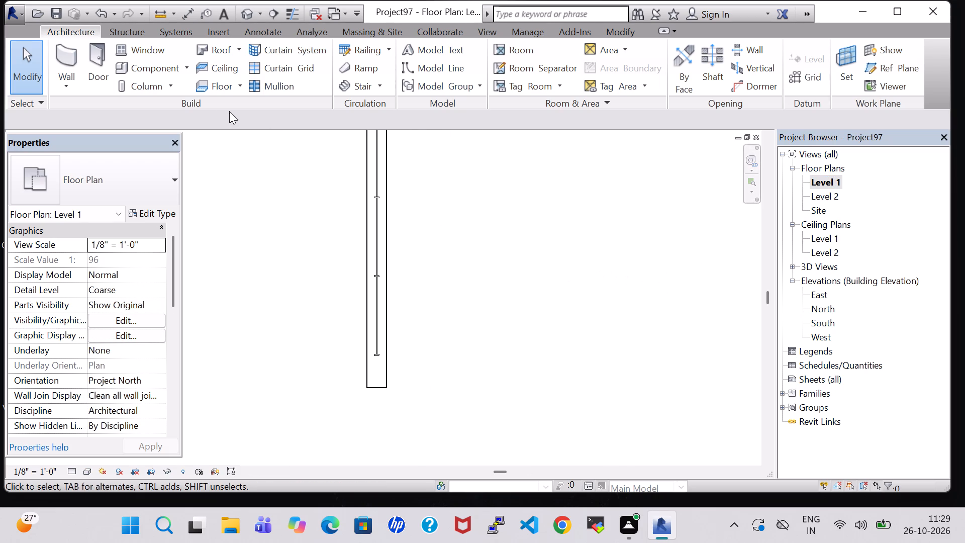
{"action": "left_click", "coordinate": [351, 49]}
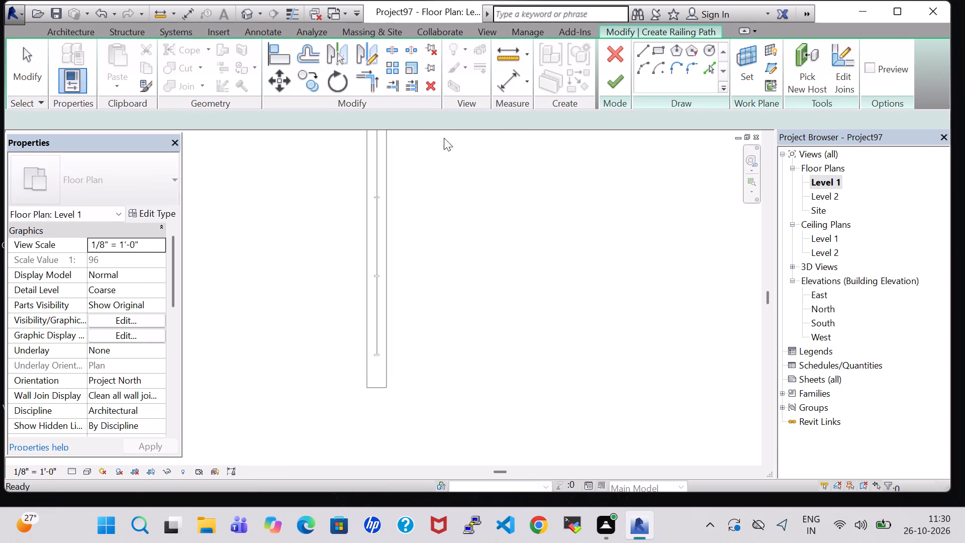
{"action": "middle_click_drag", "start_coordinate": [560, 257], "coordinate": [202, 268]}
{"action": "middle_click_drag", "start_coordinate": [779, 328], "coordinate": [433, 327]}
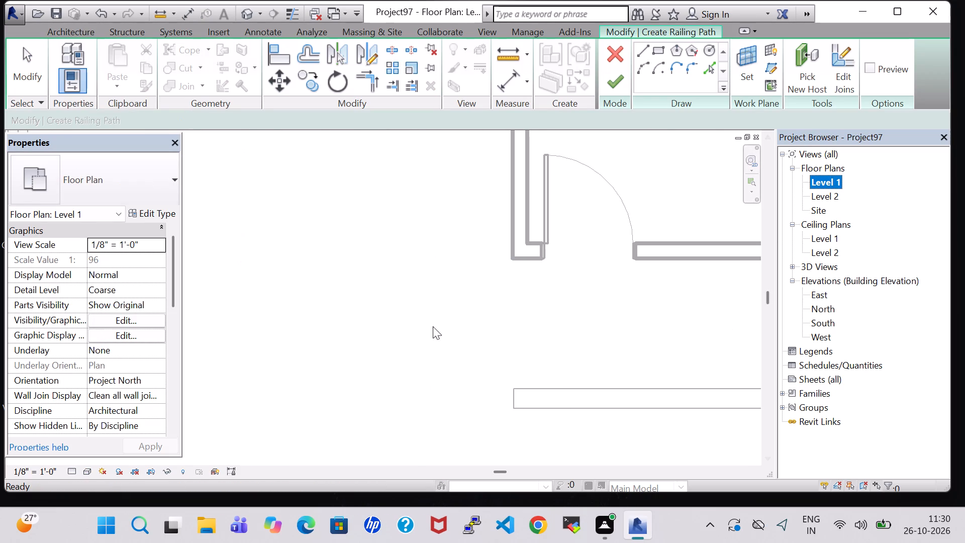
{"action": "middle_click_drag", "start_coordinate": [648, 314], "coordinate": [292, 305]}
{"action": "scroll", "coordinate": [688, 322], "scroll_direction": "down", "scroll_amount": 3}
{"action": "middle_click_drag", "start_coordinate": [687, 320], "coordinate": [682, 319]}
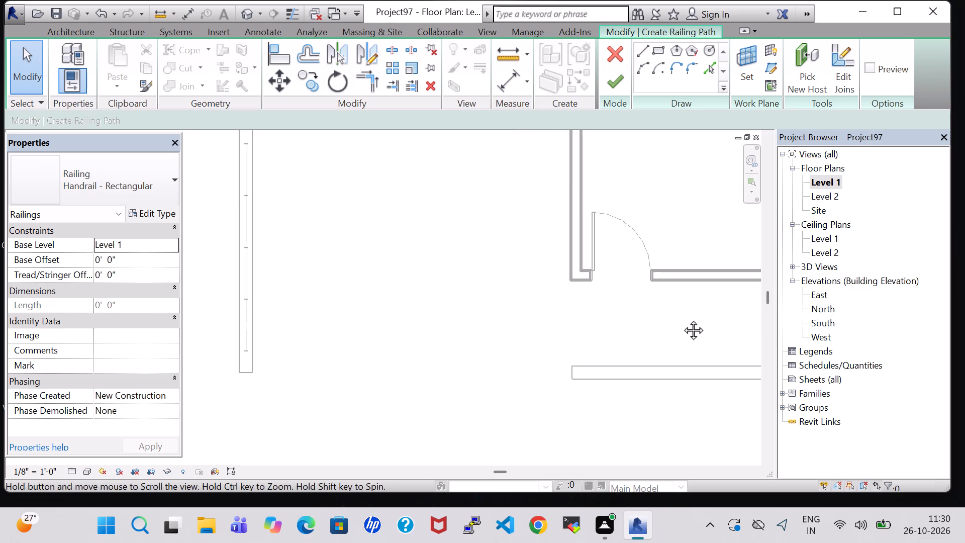
{"action": "middle_click_drag", "start_coordinate": [682, 319], "coordinate": [461, 317]}
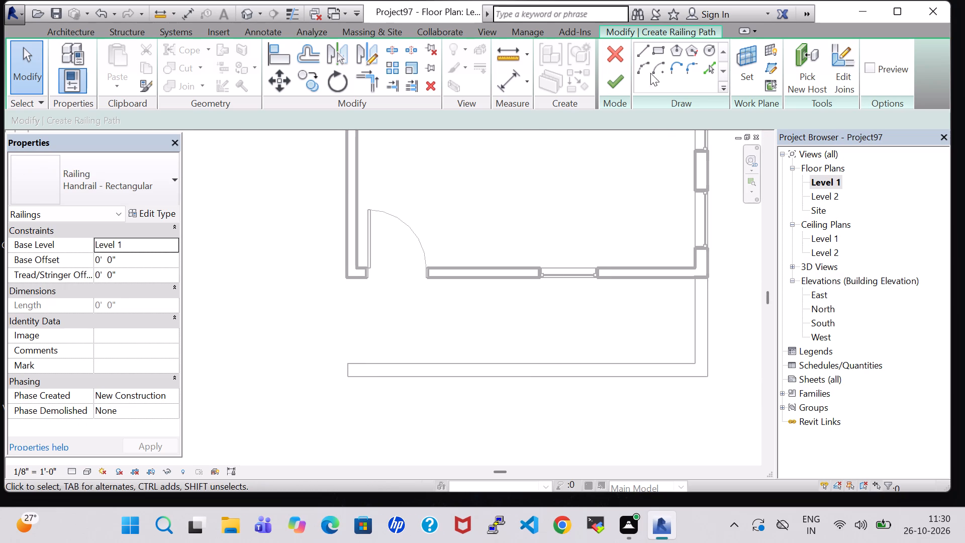
{"action": "left_click", "coordinate": [641, 56]}
{"action": "left_click", "coordinate": [701, 278]}
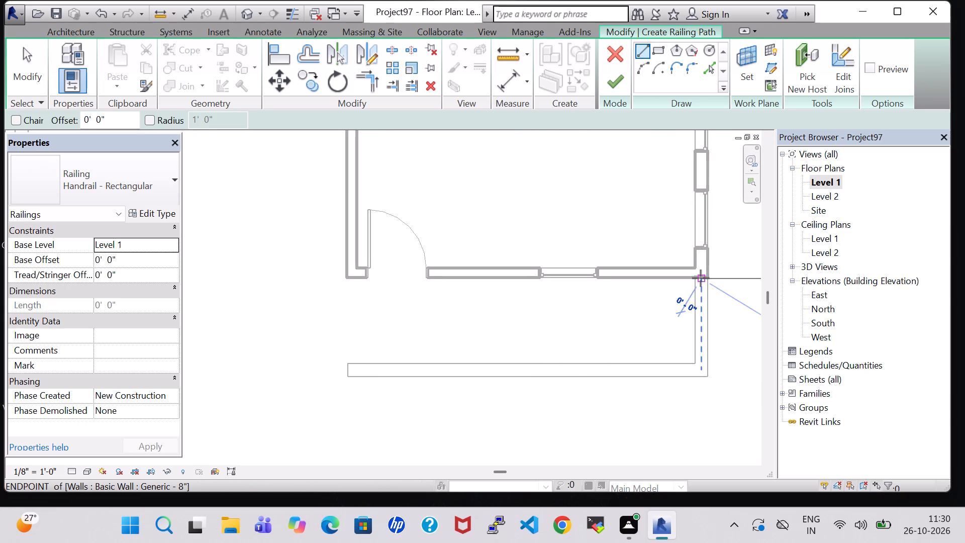
{"action": "left_click", "coordinate": [702, 369]}
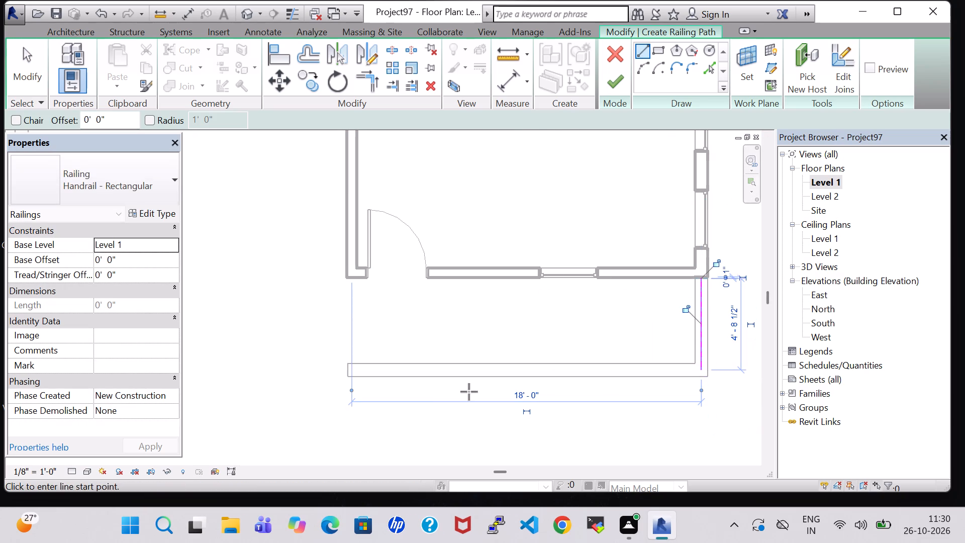
{"action": "left_click", "coordinate": [352, 371]}
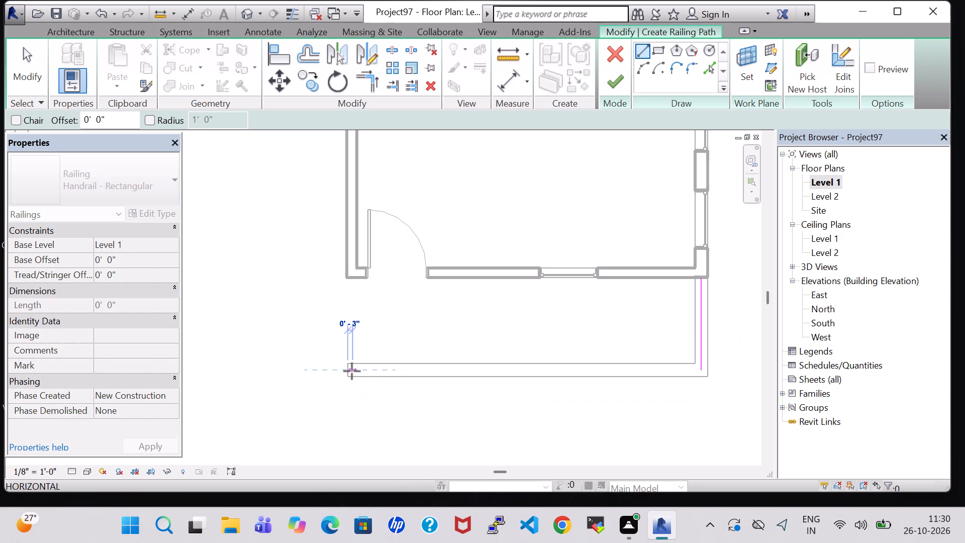
{"action": "left_click", "coordinate": [699, 368]}
{"action": "key", "text": "Escape"}
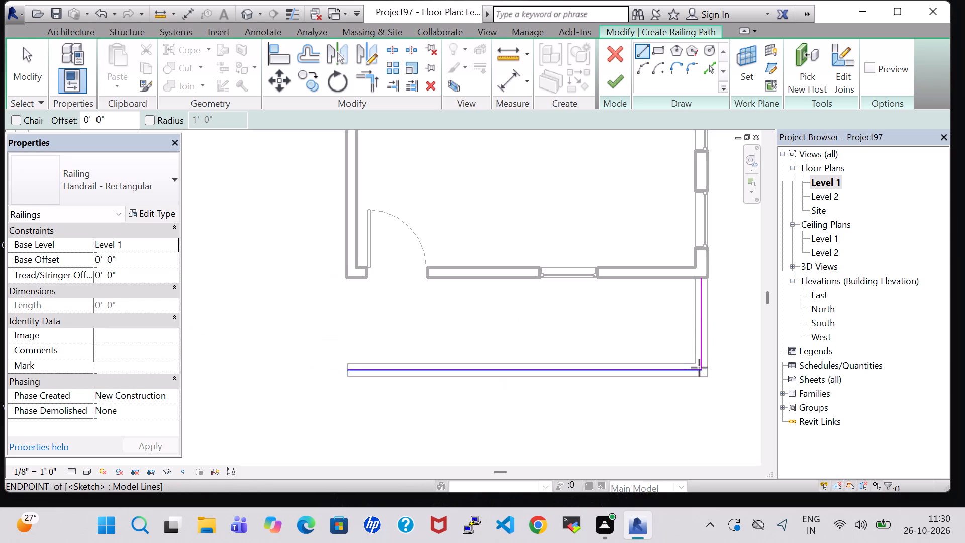
{"action": "key", "text": "Escape"}
{"action": "left_click", "coordinate": [609, 87]}
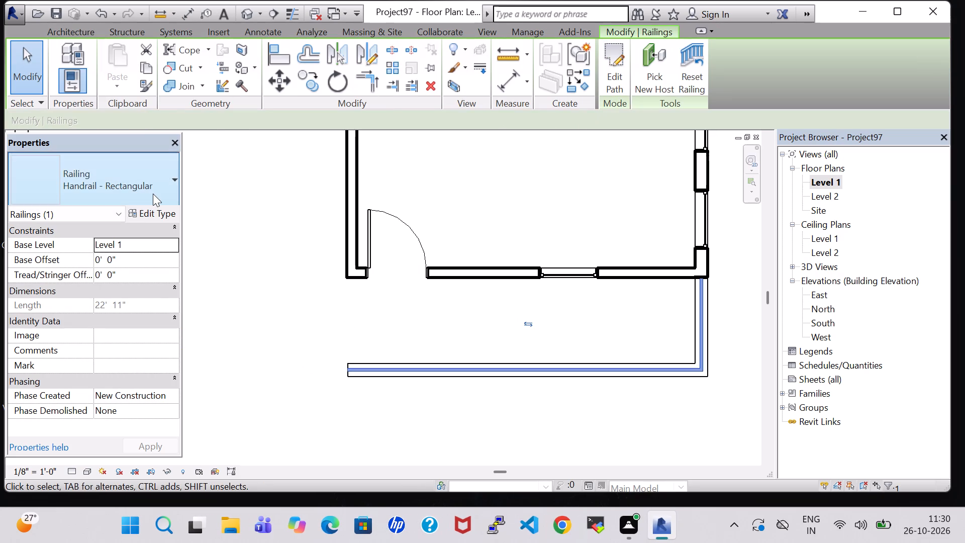
Change the L-shaped entrance railing to the Glass Panel - Bottom Fill type, set its base offset to 2' 0", and check it in 3D.
{"action": "left_click", "coordinate": [153, 194]}
{"action": "left_click", "coordinate": [148, 255]}
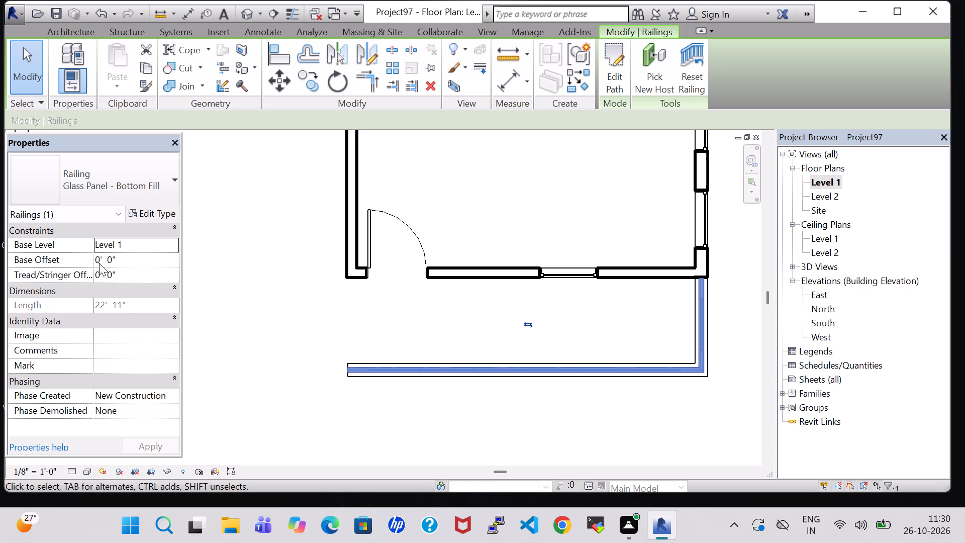
{"action": "double_click", "coordinate": [100, 263]}
{"action": "key", "text": "BackSpace"}
{"action": "key", "text": "2"}
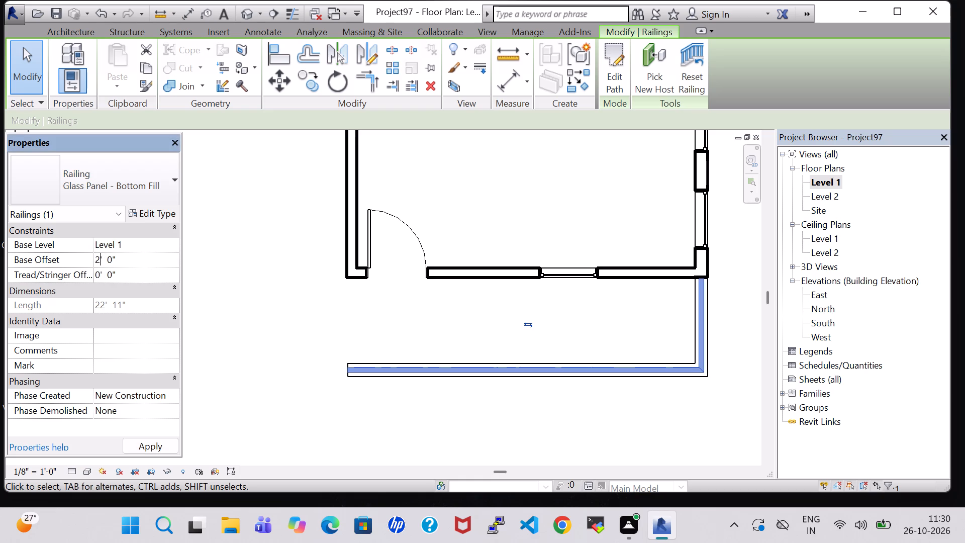
{"action": "left_click", "coordinate": [231, 440]}
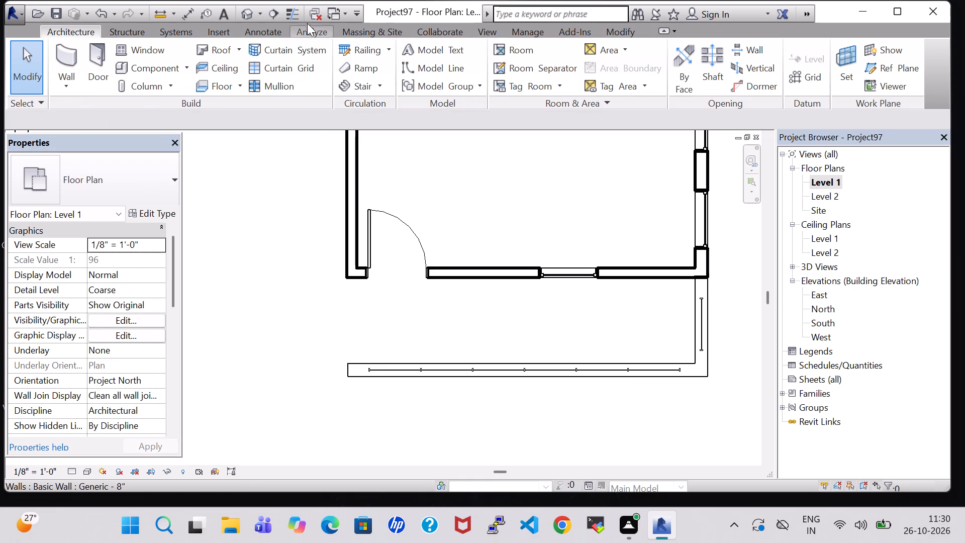
{"action": "left_click", "coordinate": [252, 10]}
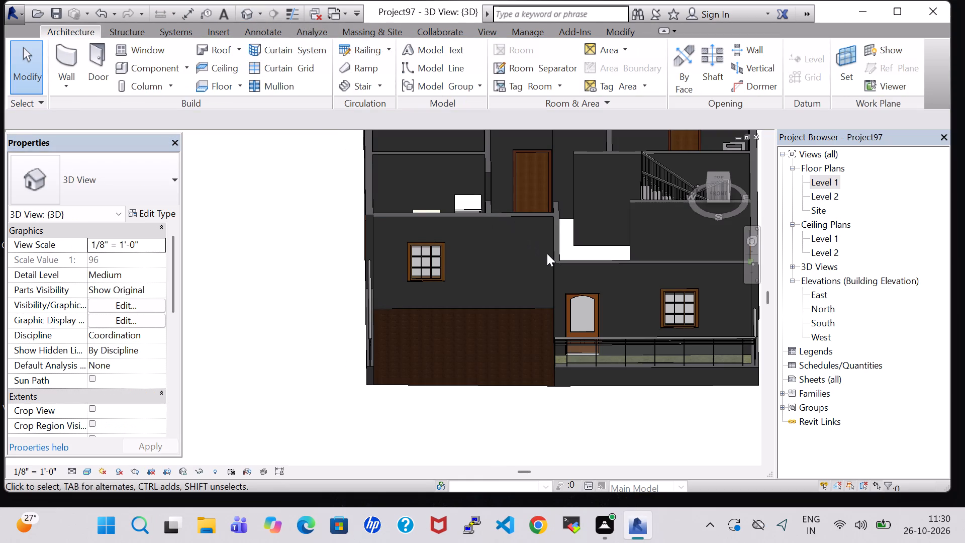
{"action": "middle_click_drag", "start_coordinate": [547, 253], "coordinate": [545, 277], "text": "shift"}
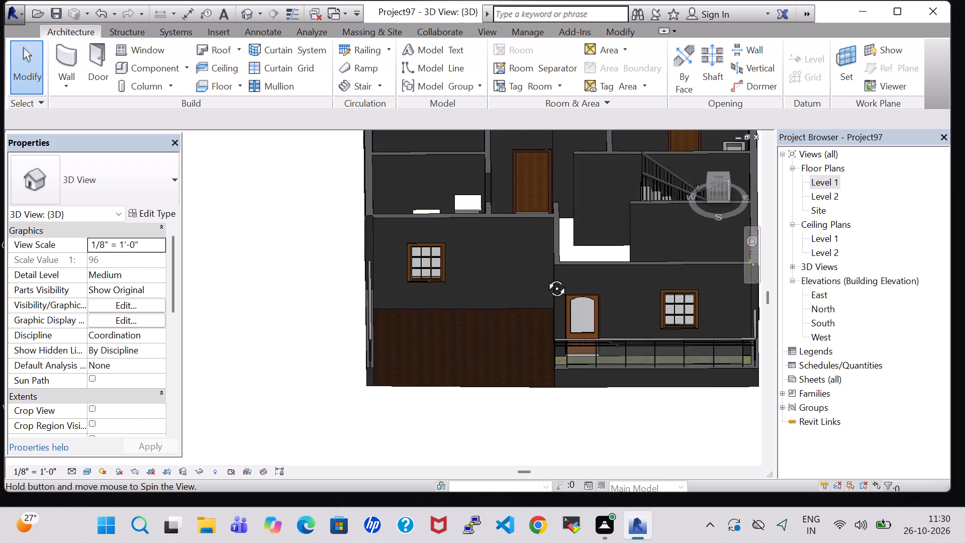
{"action": "middle_click_drag", "start_coordinate": [545, 277], "coordinate": [543, 296], "text": "shift"}
With the Level 1 plan open, load the RPC Beetle family from the Entourage library folder as a component.
{"action": "double_click", "coordinate": [826, 180]}
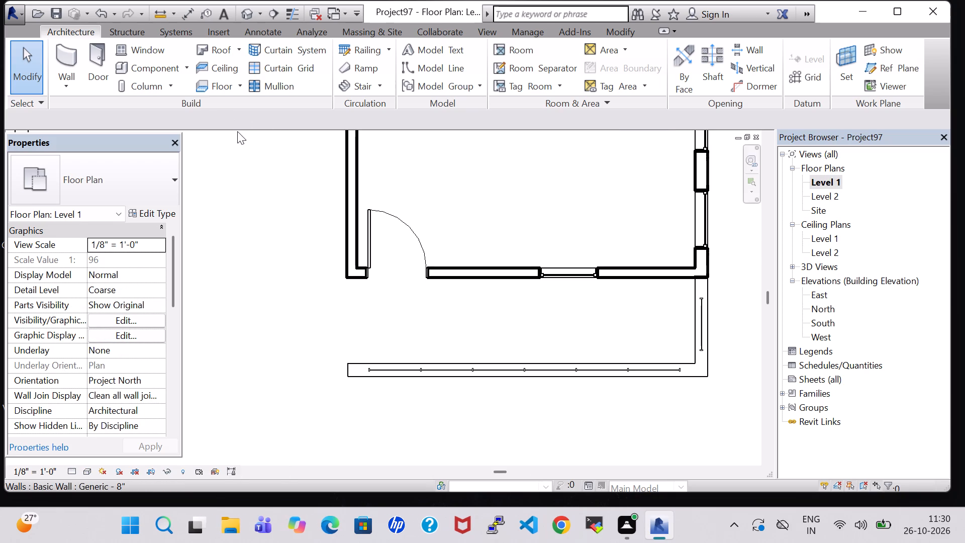
{"action": "left_click", "coordinate": [154, 64]}
{"action": "left_click", "coordinate": [621, 68]}
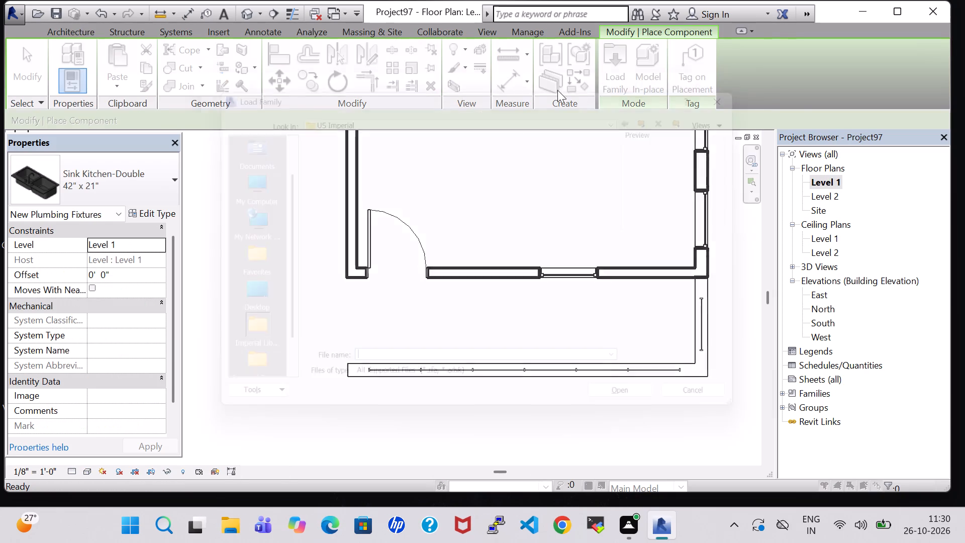
{"action": "double_click", "coordinate": [439, 352]}
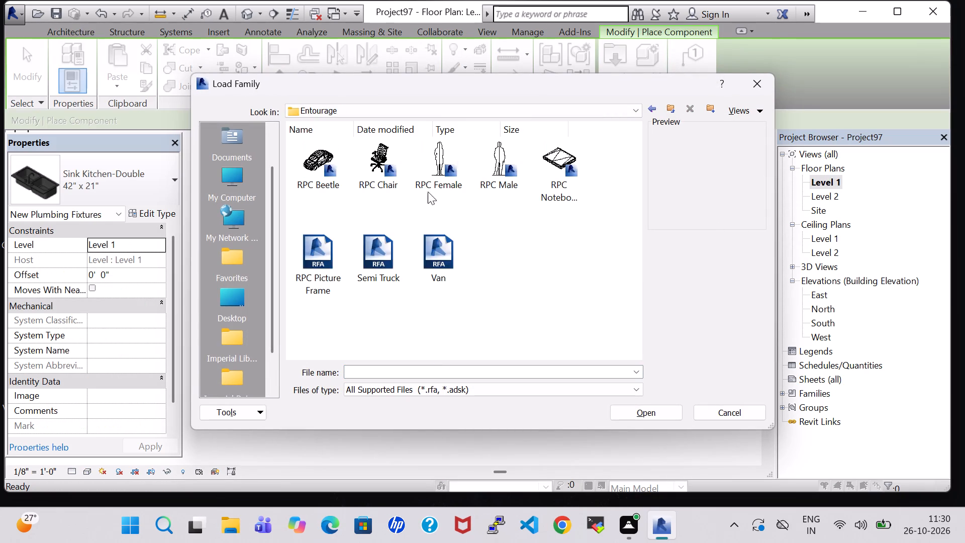
{"action": "left_click", "coordinate": [319, 158]}
{"action": "left_click", "coordinate": [665, 406]}
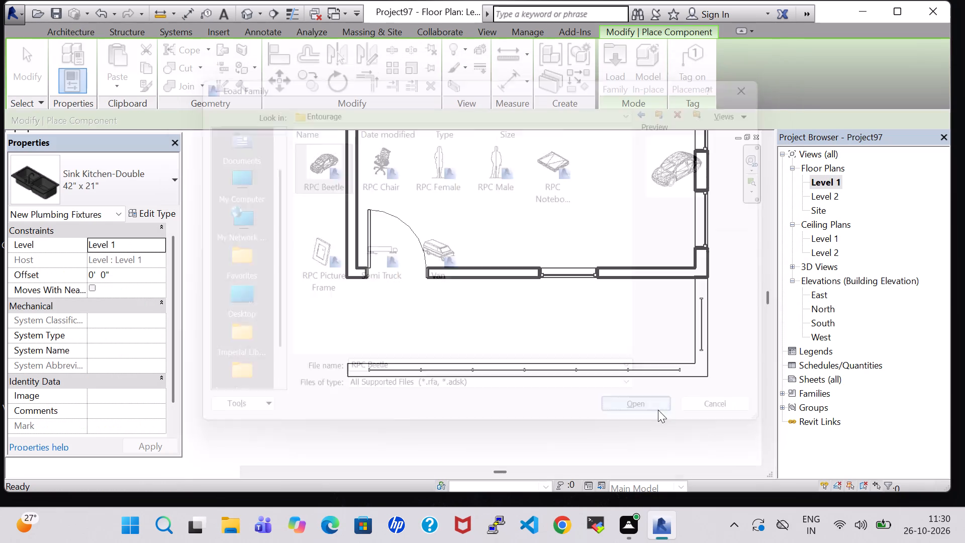
Place one RPC Beetle car on Level 1 in the parking area outside the kitchen, beside the long side wall.
{"action": "scroll", "coordinate": [298, 303], "scroll_direction": "down", "scroll_amount": 5}
{"action": "middle_click_drag", "start_coordinate": [257, 339], "coordinate": [378, 356]}
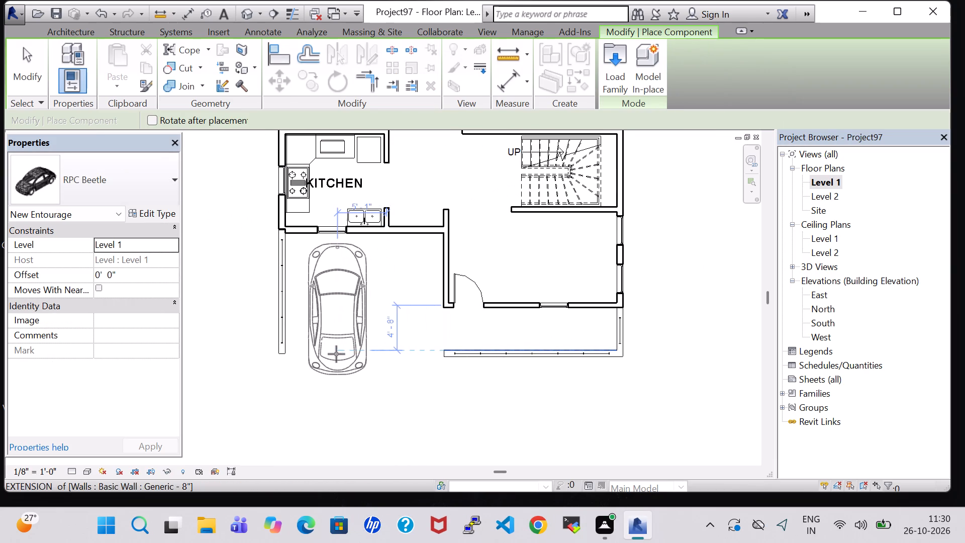
{"action": "scroll", "coordinate": [335, 337], "scroll_direction": "up", "scroll_amount": 4}
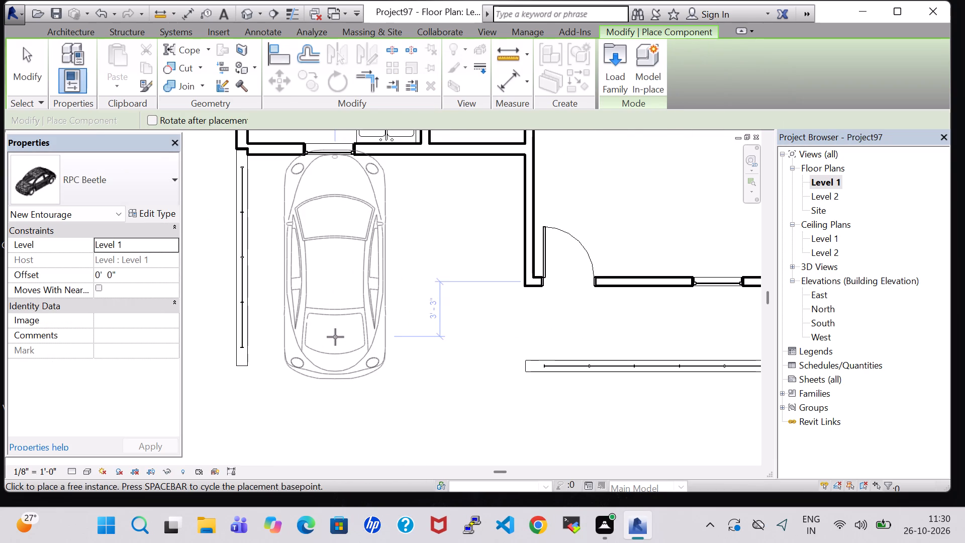
{"action": "scroll", "coordinate": [335, 337], "scroll_direction": "up", "scroll_amount": 1}
{"action": "scroll", "coordinate": [333, 352], "scroll_direction": "down", "scroll_amount": 1}
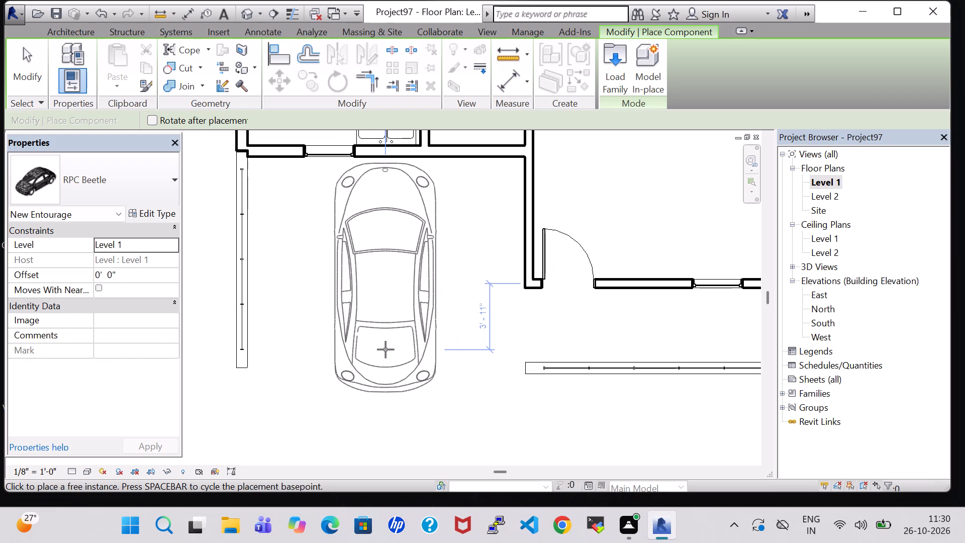
{"action": "left_click", "coordinate": [355, 347]}
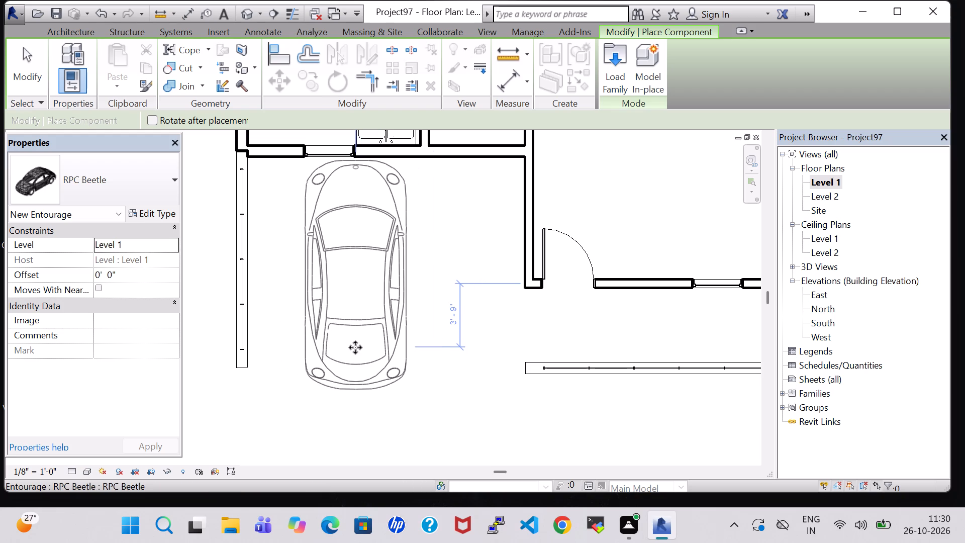
{"action": "key", "text": "Escape"}
{"action": "key", "text": "Escape"}
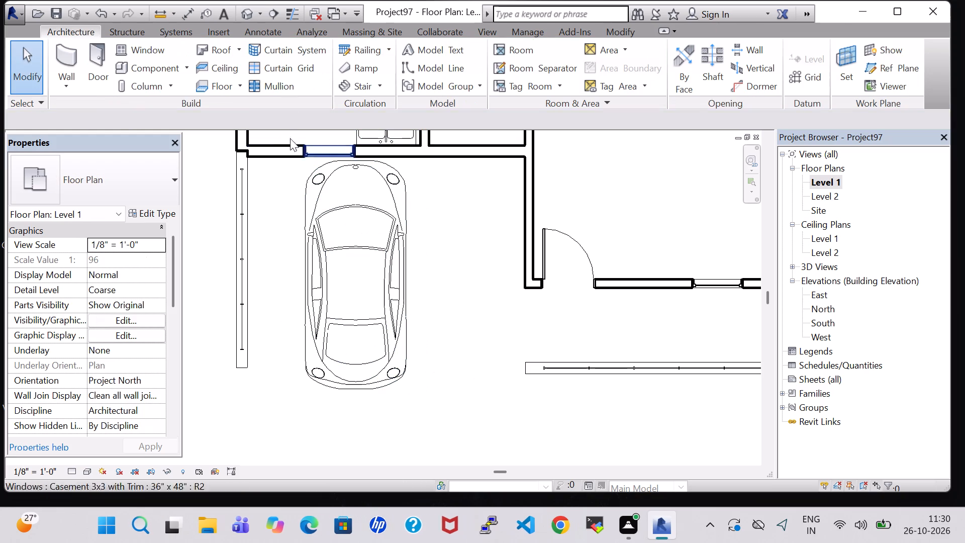
Inspect the placed car and the parking area in the 3D view, including from above.
{"action": "left_click", "coordinate": [255, 12]}
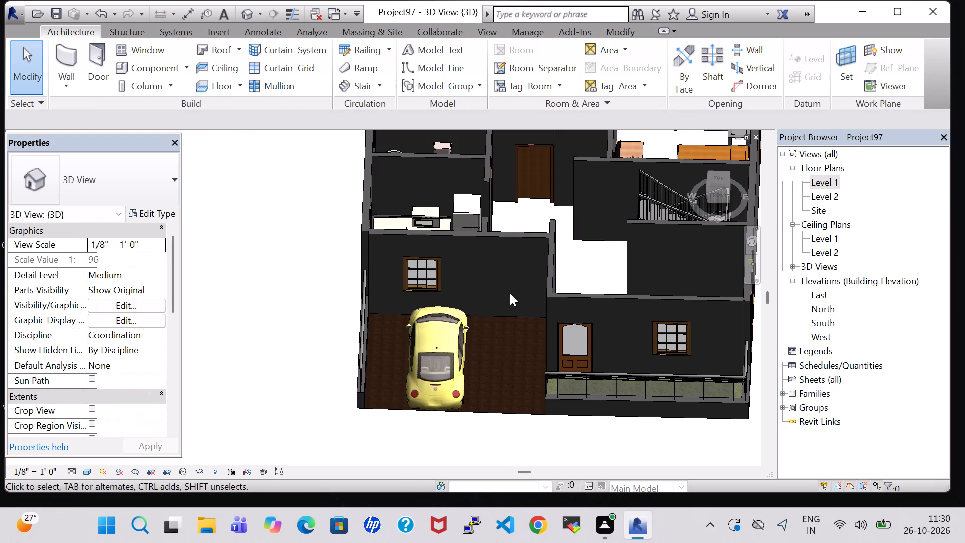
{"action": "middle_click_drag", "start_coordinate": [510, 293], "coordinate": [506, 363], "text": "ctrl"}
{"action": "scroll", "coordinate": [567, 261], "scroll_direction": "down", "scroll_amount": 5}
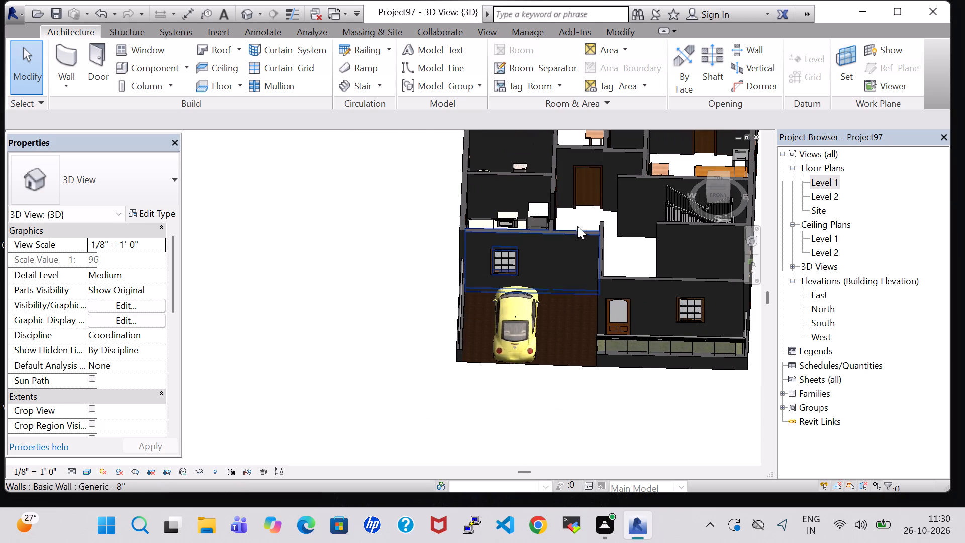
{"action": "middle_click_drag", "start_coordinate": [581, 208], "coordinate": [570, 362], "text": "shift"}
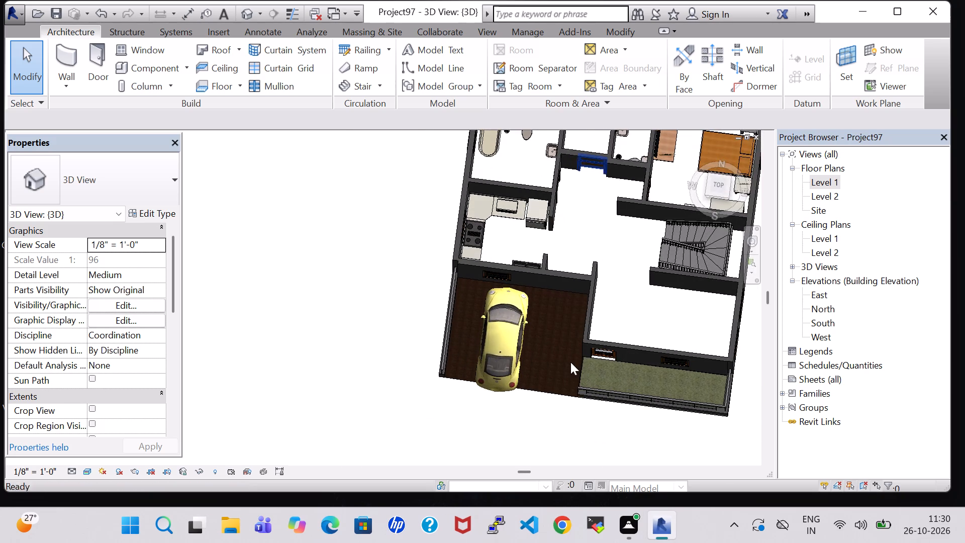
{"action": "scroll", "coordinate": [554, 355], "scroll_direction": "up", "scroll_amount": 6}
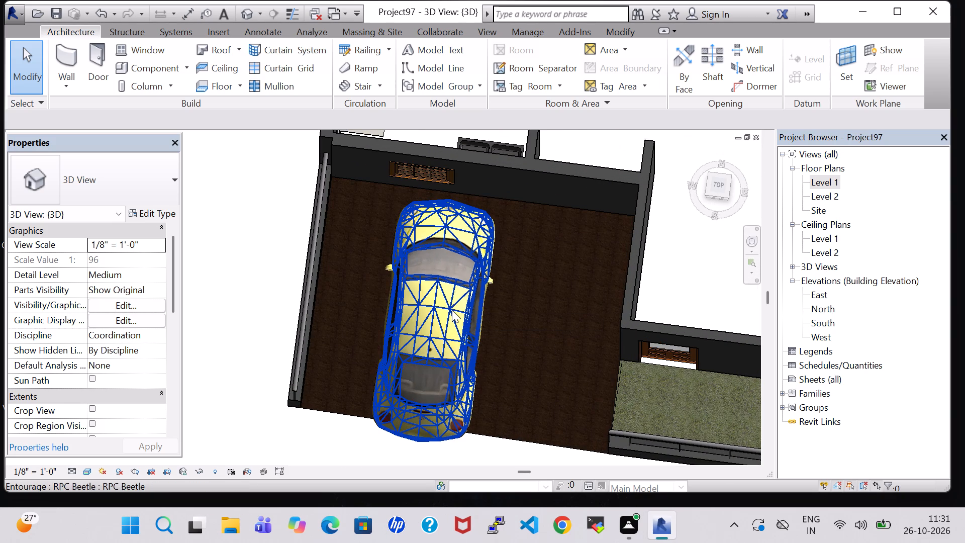
{"action": "left_click", "coordinate": [452, 310]}
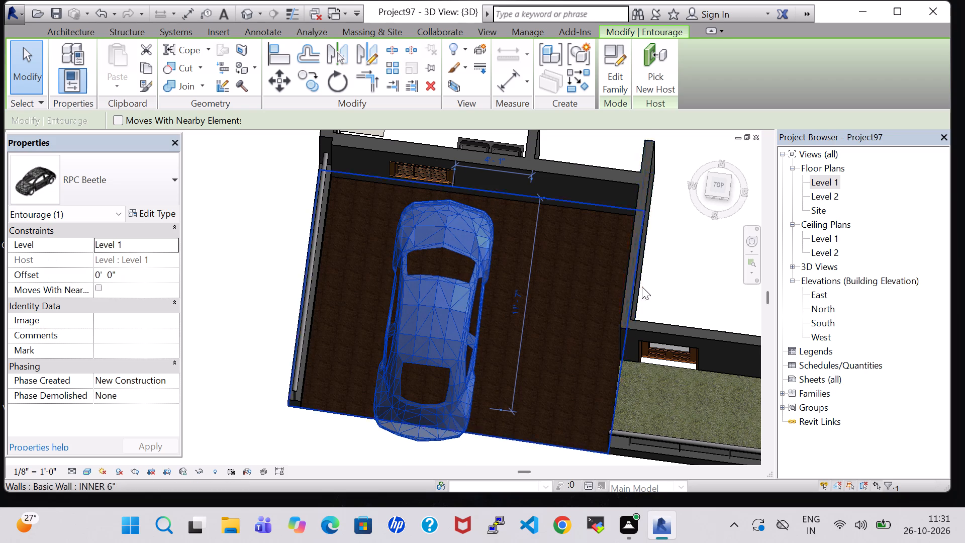
{"action": "left_click", "coordinate": [659, 285]}
On the Level 1 plan, place three more RPC Plant - Tropical Agave - 1.5' plants like Bedroom-2's, in a row between the side wall and car.
{"action": "double_click", "coordinate": [817, 180]}
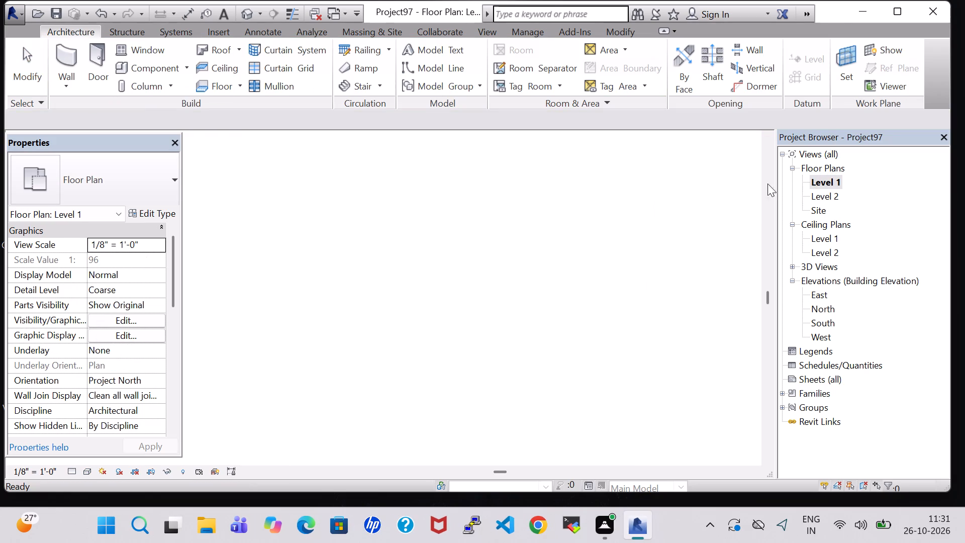
{"action": "scroll", "coordinate": [554, 209], "scroll_direction": "down", "scroll_amount": 6}
{"action": "middle_click_drag", "start_coordinate": [556, 209], "coordinate": [556, 226]}
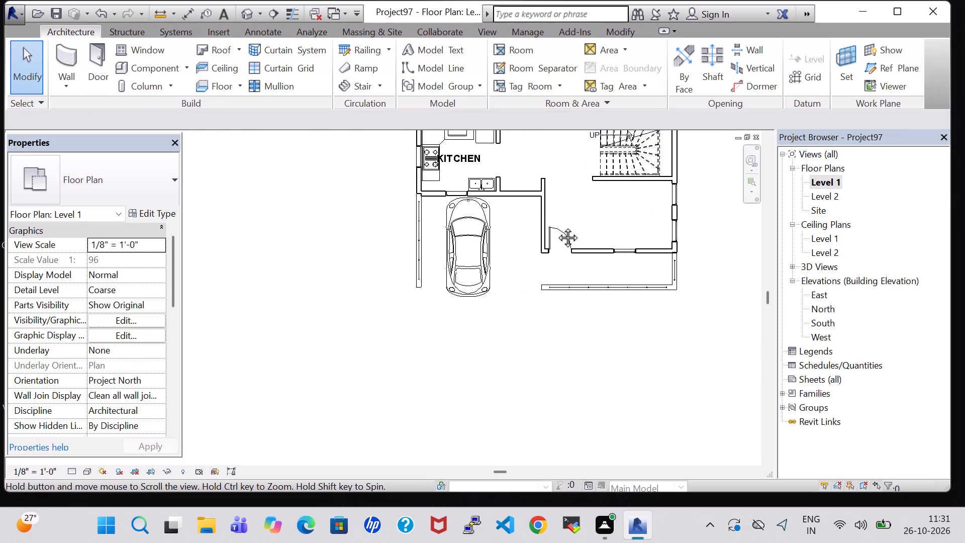
{"action": "middle_click_drag", "start_coordinate": [556, 226], "coordinate": [558, 320]}
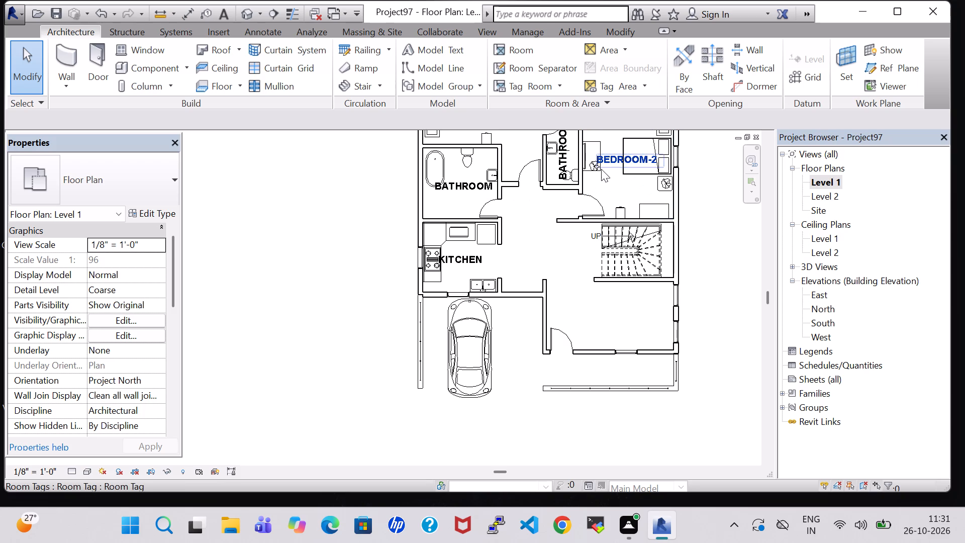
{"action": "left_click", "coordinate": [663, 182]}
{"action": "right_click", "coordinate": [663, 182]}
{"action": "left_click", "coordinate": [725, 263]}
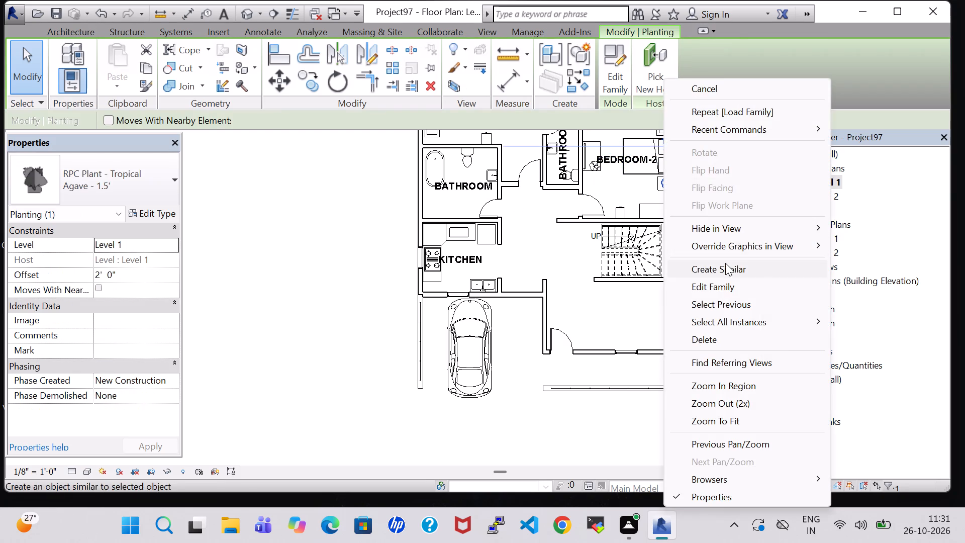
{"action": "scroll", "coordinate": [436, 313], "scroll_direction": "up", "scroll_amount": 6}
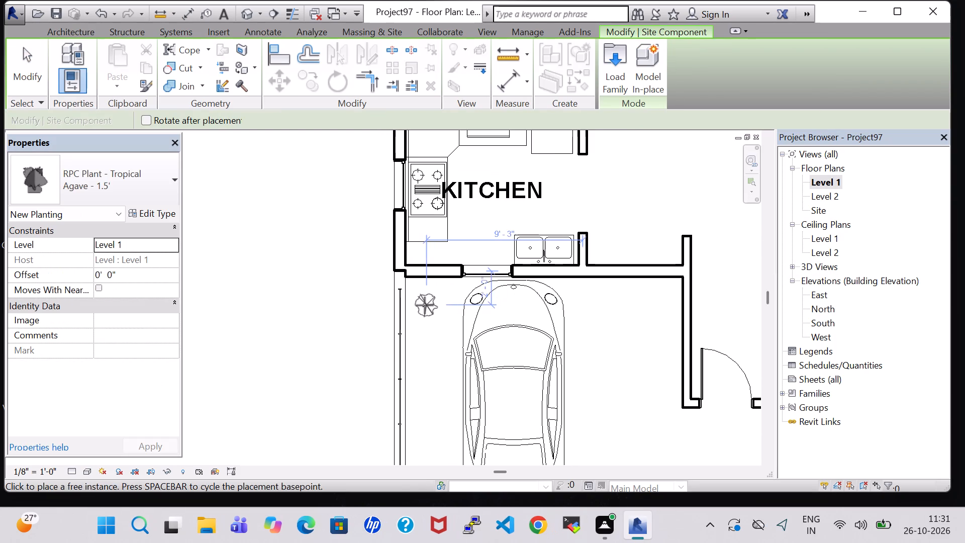
{"action": "left_click", "coordinate": [428, 305]}
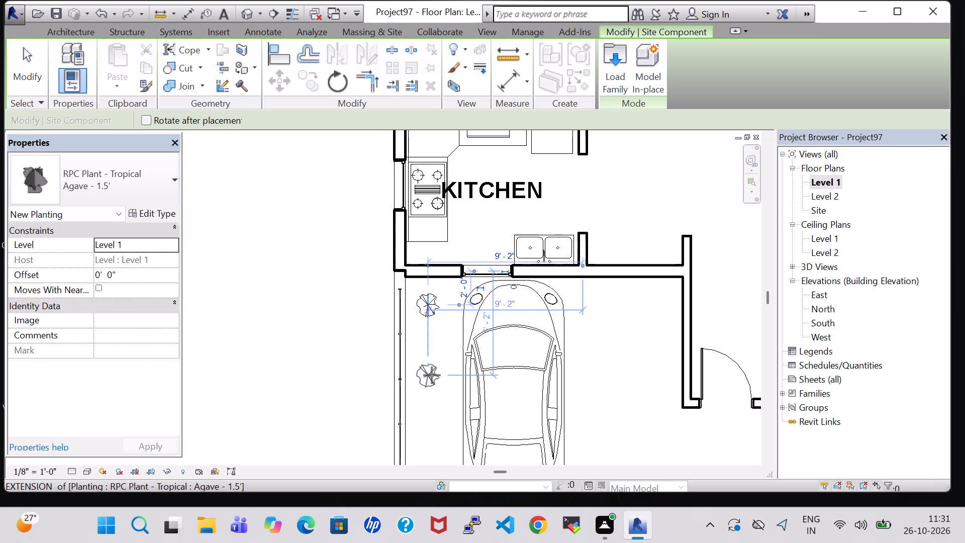
{"action": "left_click", "coordinate": [432, 375]}
{"action": "scroll", "coordinate": [432, 375], "scroll_direction": "up", "scroll_amount": 1}
{"action": "middle_click_drag", "start_coordinate": [432, 375], "coordinate": [458, 249]}
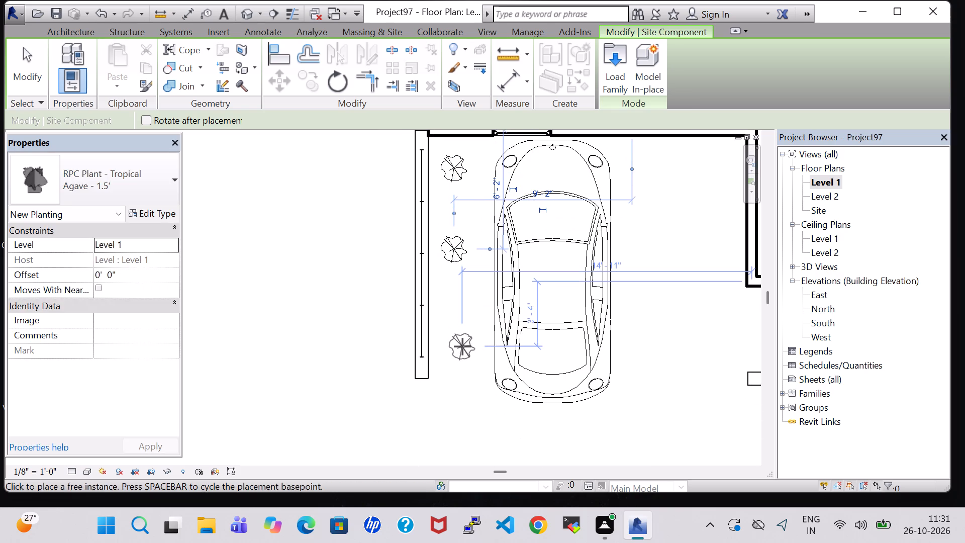
{"action": "left_click", "coordinate": [455, 348]}
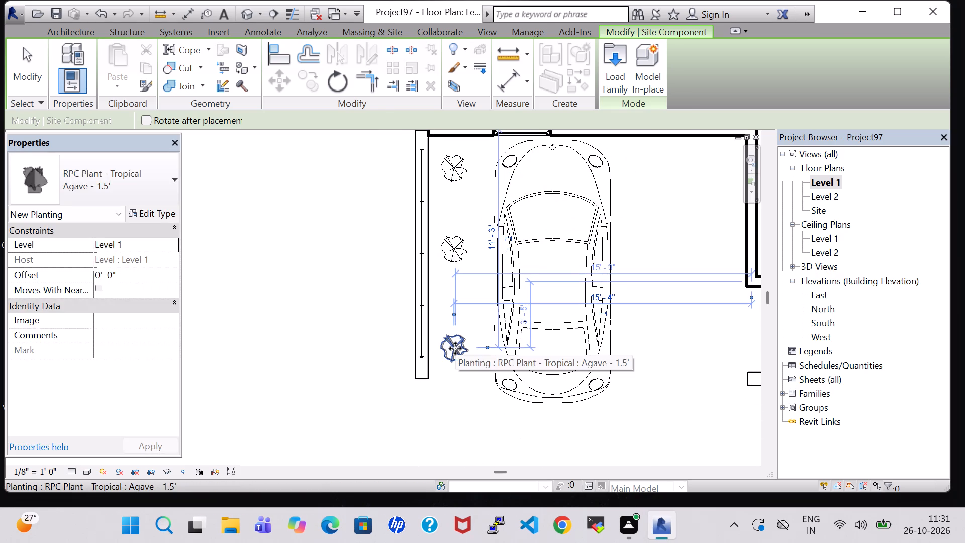
{"action": "key", "text": "Escape"}
{"action": "key", "text": "Escape"}
Shift the Generic - 8" low side wall of the parking area outward until its free end is about level with the car's rear.
{"action": "left_click", "coordinate": [421, 375]}
{"action": "left_click", "coordinate": [439, 383]}
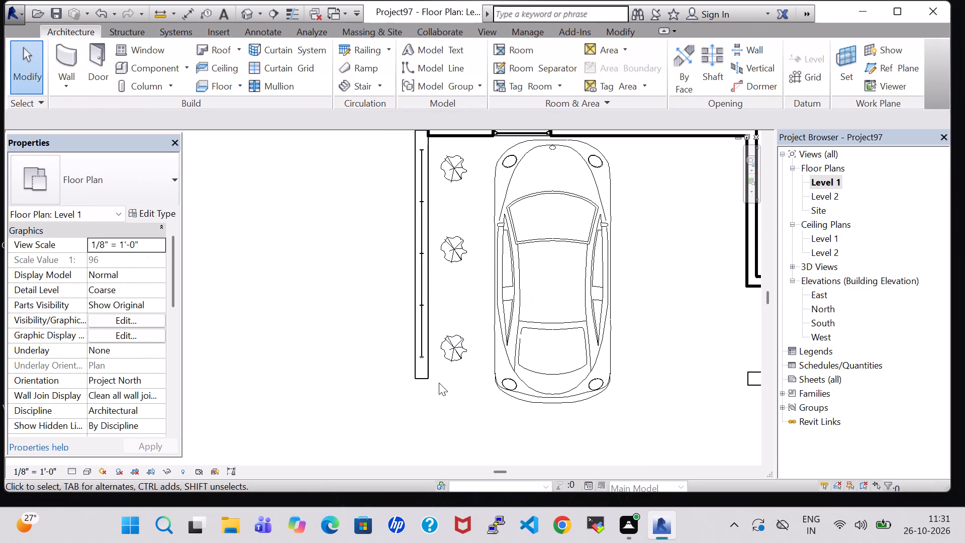
{"action": "left_click", "coordinate": [426, 380]}
{"action": "scroll", "coordinate": [428, 380], "scroll_direction": "up", "scroll_amount": 3}
{"action": "left_click", "coordinate": [437, 380]}
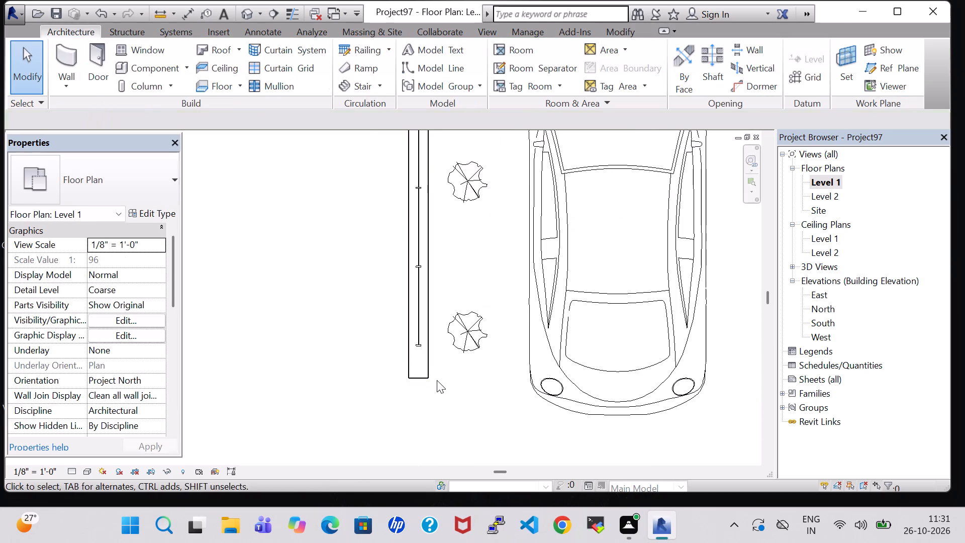
{"action": "left_click", "coordinate": [430, 379]}
{"action": "key", "text": "Down"}
{"action": "key", "text": "Down"}
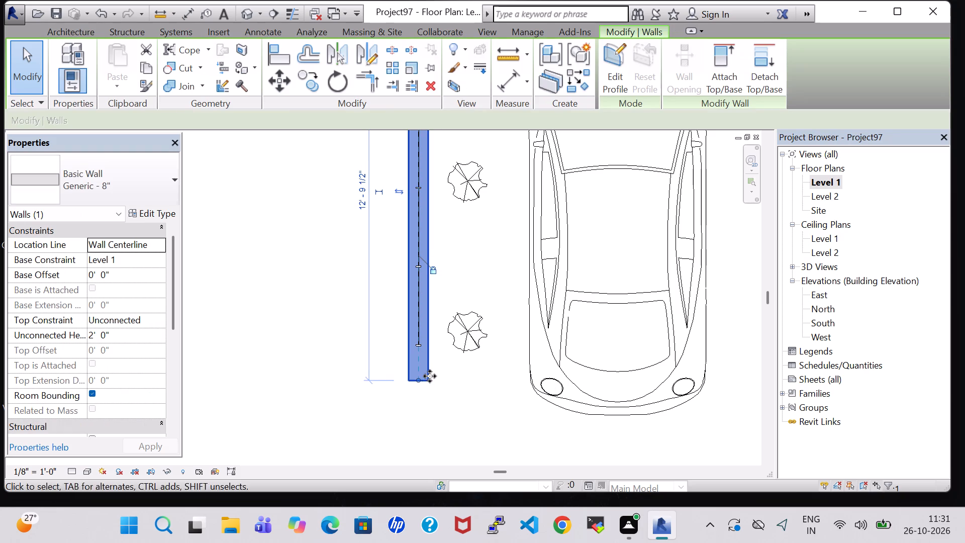
{"action": "key", "text": "Down"}
{"action": "key", "text": "Down"}
{"action": "key", "text": "Down"}
{"action": "key", "text": "Down"}
{"action": "key", "text": "Down"}
{"action": "key", "text": "Down"}
{"action": "key", "text": "Down"}
{"action": "key", "text": "Down"}
{"action": "key", "text": "Down"}
{"action": "key", "text": "Down"}
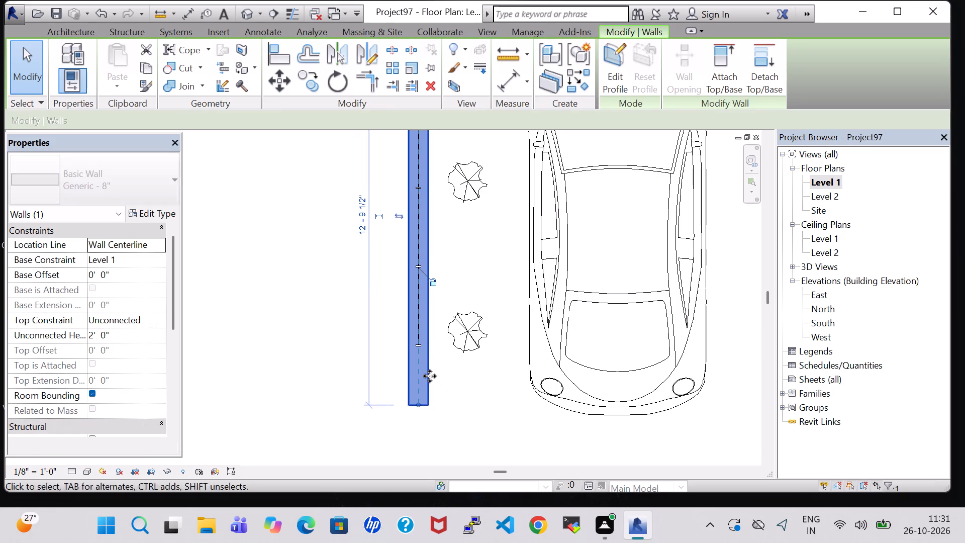
{"action": "key", "text": "Down"}
{"action": "key", "text": "Down"}
{"action": "key", "text": "Down"}
{"action": "key", "text": "Down"}
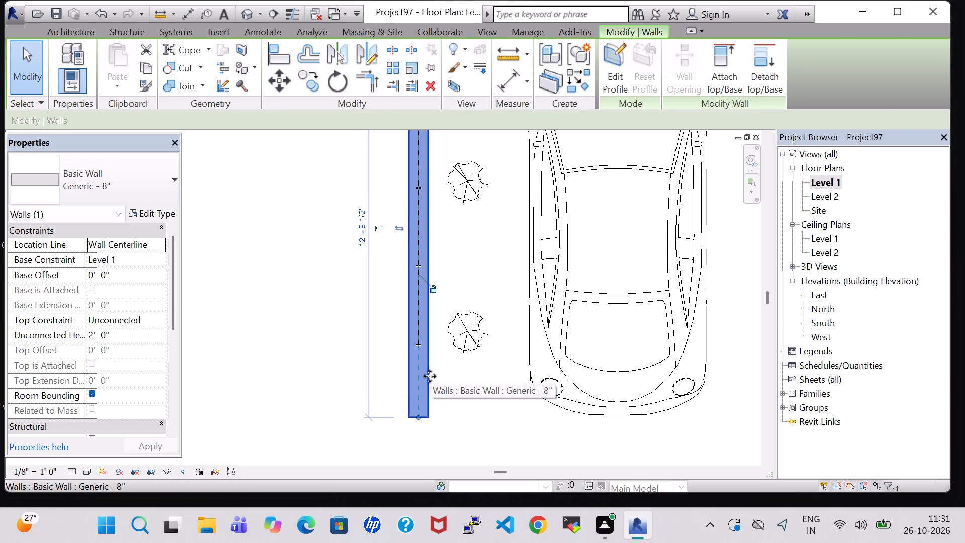
{"action": "left_click", "coordinate": [466, 387]}
Extend the side wall's Glass Panel - Bottom Fill railing path to the outer end of the wall.
{"action": "left_click", "coordinate": [423, 339]}
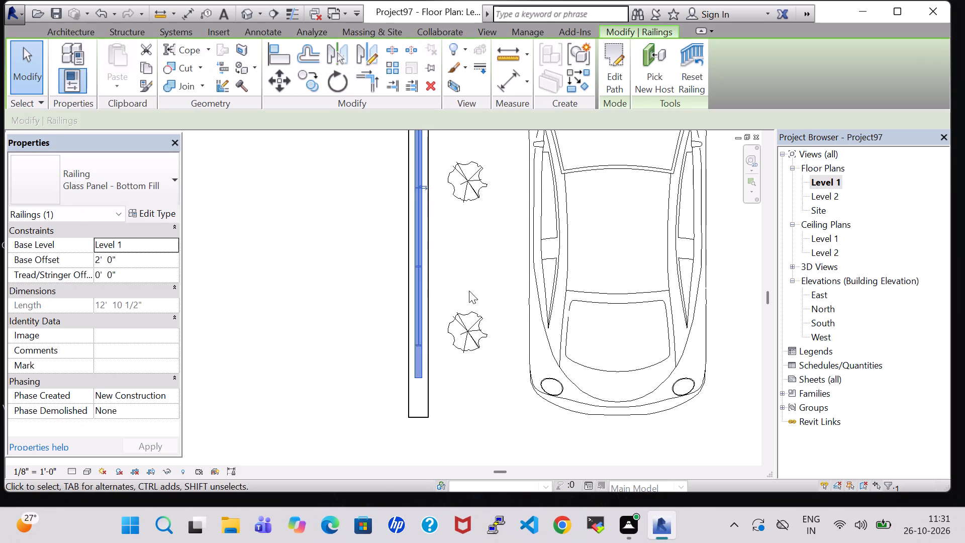
{"action": "left_click", "coordinate": [625, 78]}
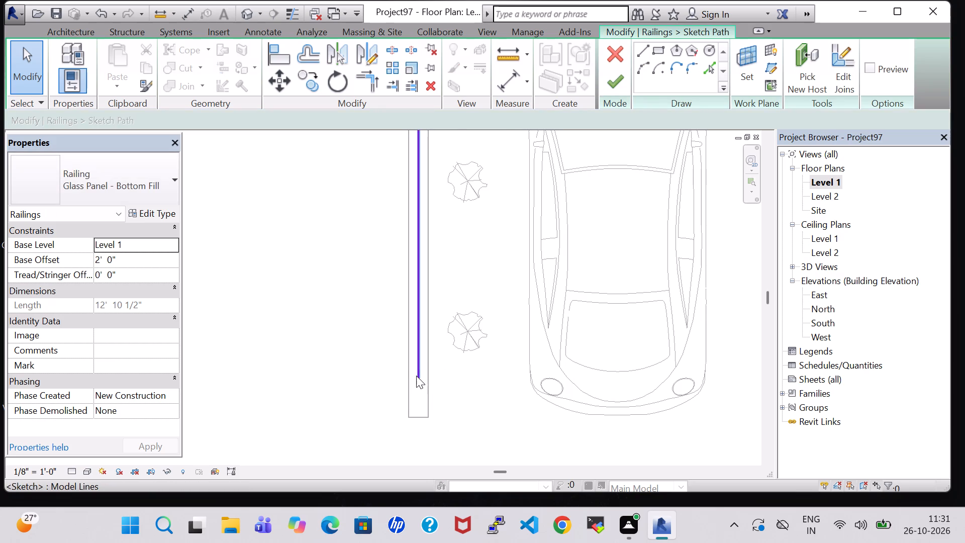
{"action": "left_click", "coordinate": [416, 376]}
{"action": "left_click_drag", "start_coordinate": [417, 376], "coordinate": [416, 415]}
{"action": "left_click", "coordinate": [615, 78]}
{"action": "left_click", "coordinate": [488, 262]}
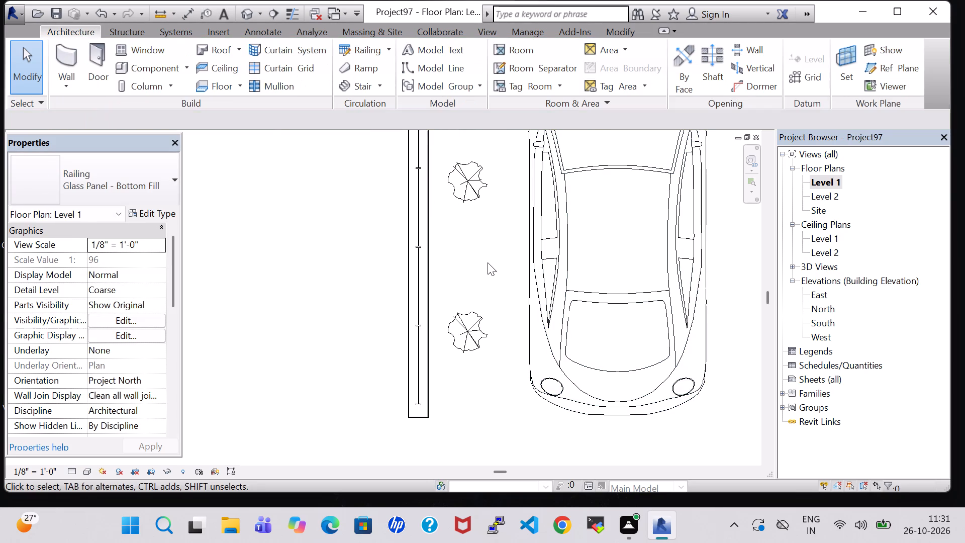
Move the porch's Generic - 8" low front wall outward to 6' 3" from the house's front wall, about level with the side wall's end.
{"action": "scroll", "coordinate": [488, 262], "scroll_direction": "down", "scroll_amount": 7}
{"action": "middle_click", "coordinate": [730, 284]}
{"action": "middle_click", "coordinate": [730, 284]}
{"action": "middle_click_drag", "start_coordinate": [730, 284], "coordinate": [725, 284]}
{"action": "middle_click_drag", "start_coordinate": [723, 284], "coordinate": [702, 284]}
{"action": "middle_click", "coordinate": [656, 288]}
{"action": "scroll", "coordinate": [442, 286], "scroll_direction": "up", "scroll_amount": 5}
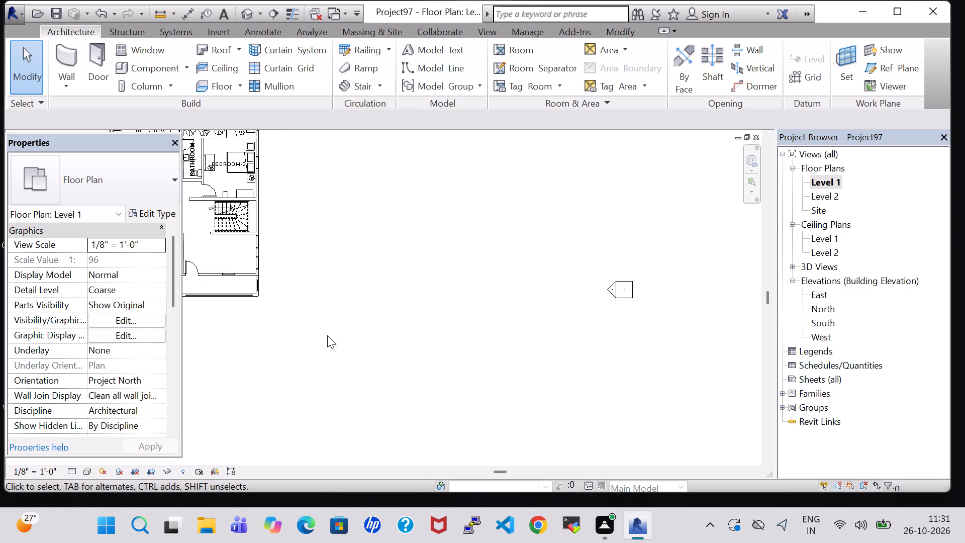
{"action": "scroll", "coordinate": [253, 334], "scroll_direction": "up", "scroll_amount": 5}
{"action": "middle_click_drag", "start_coordinate": [253, 334], "coordinate": [512, 368]}
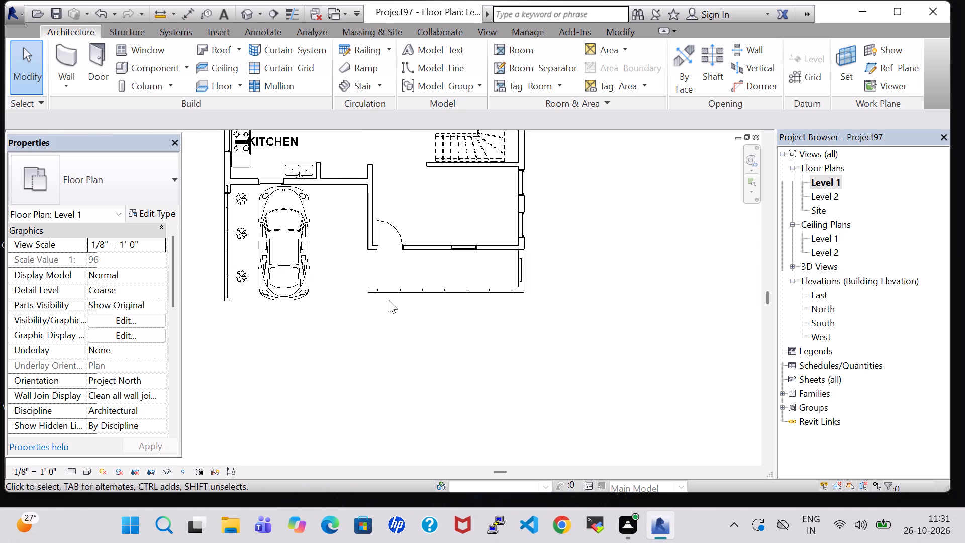
{"action": "scroll", "coordinate": [367, 286], "scroll_direction": "up", "scroll_amount": 8}
{"action": "left_click", "coordinate": [387, 288]}
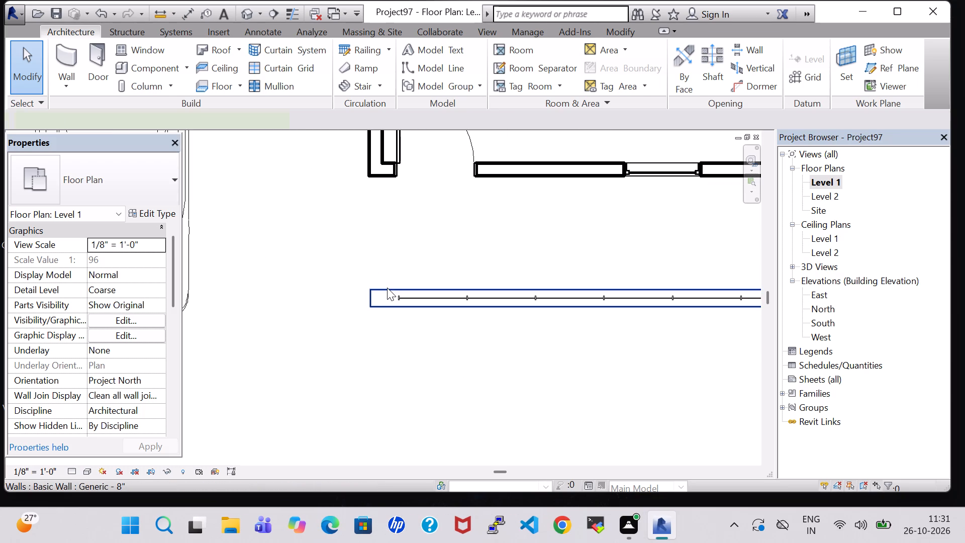
{"action": "key", "text": "Down"}
{"action": "key", "text": "Down"}
{"action": "key", "text": "Down"}
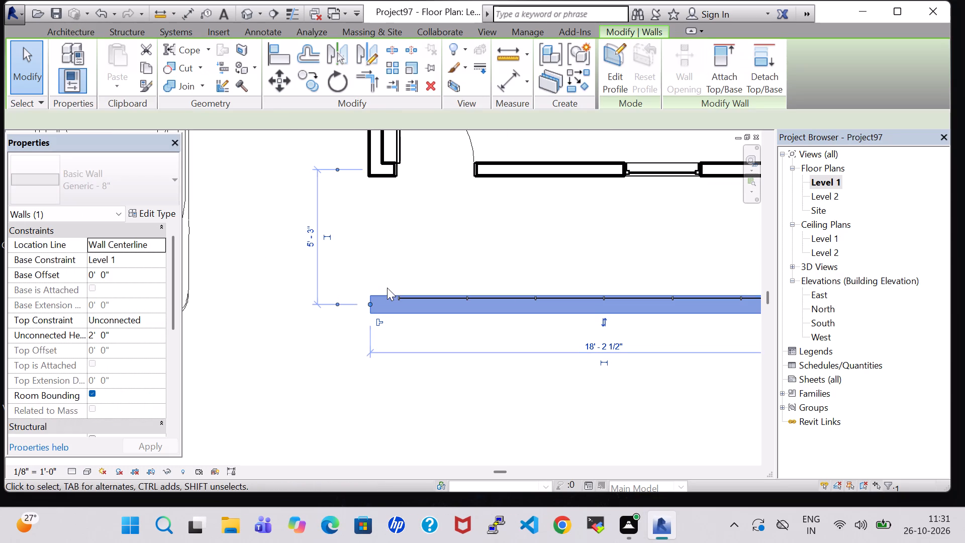
{"action": "key", "text": "Down"}
{"action": "key", "text": "Down"}
{"action": "key", "text": "Down"}
{"action": "scroll", "coordinate": [387, 288], "scroll_direction": "down", "scroll_amount": 2}
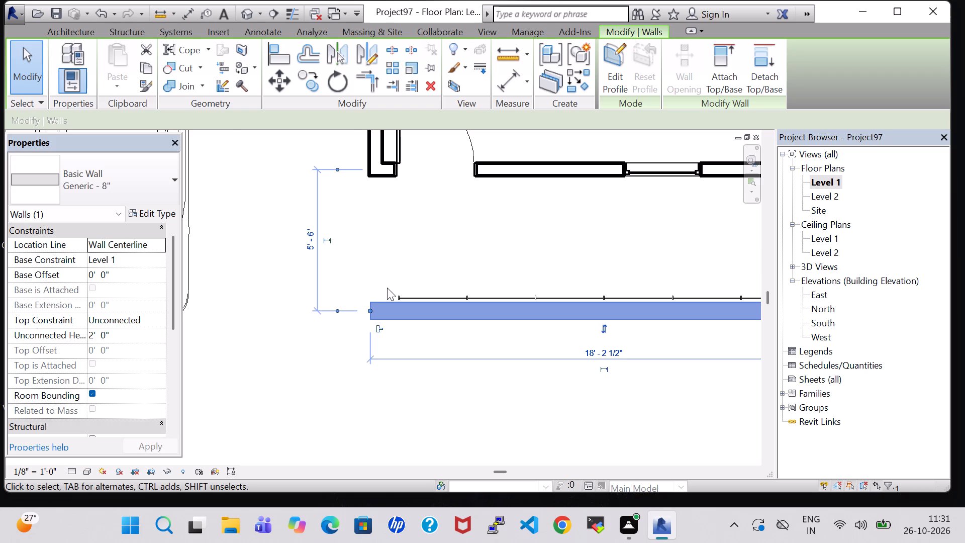
{"action": "scroll", "coordinate": [387, 288], "scroll_direction": "down", "scroll_amount": 4}
{"action": "key", "text": "Left"}
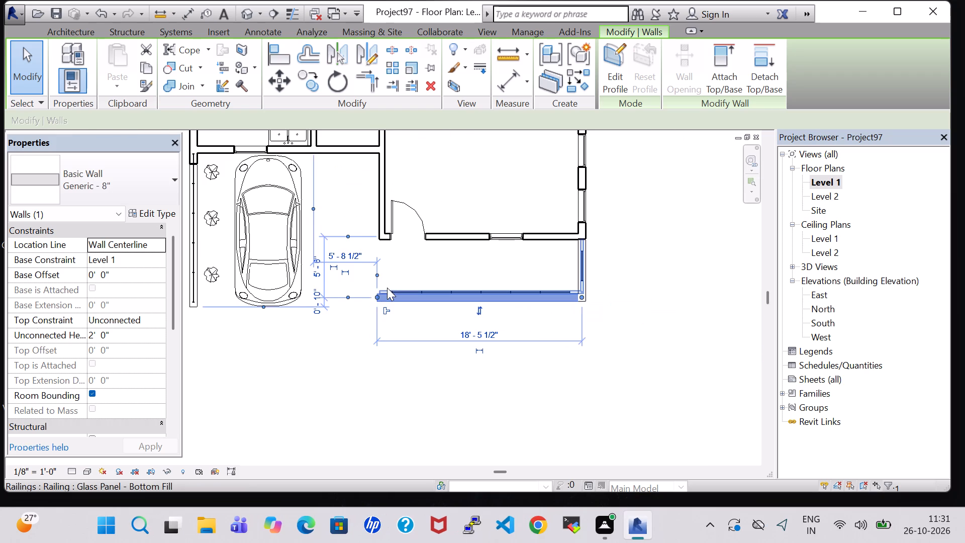
{"action": "key", "text": "Left"}
{"action": "key", "text": "Right"}
{"action": "key", "text": "Right"}
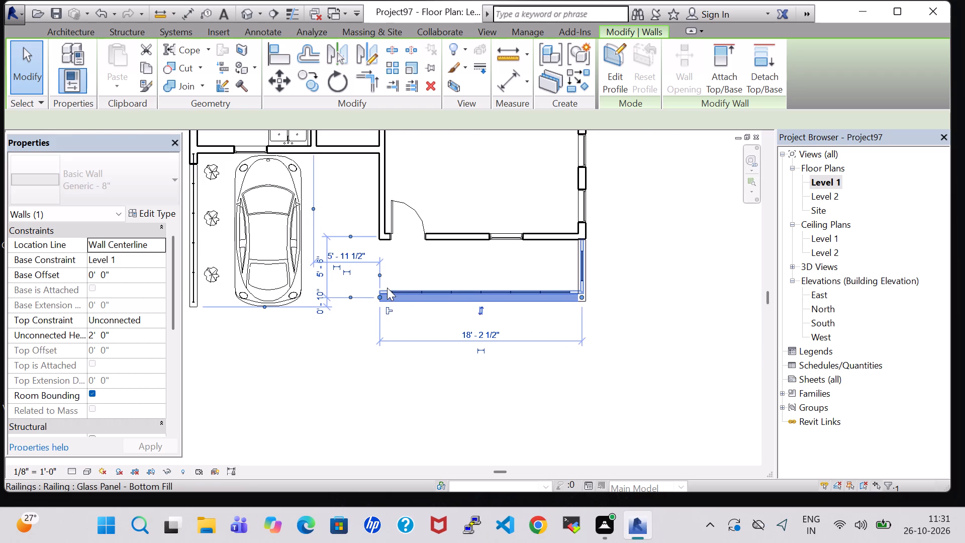
{"action": "key", "text": "Down"}
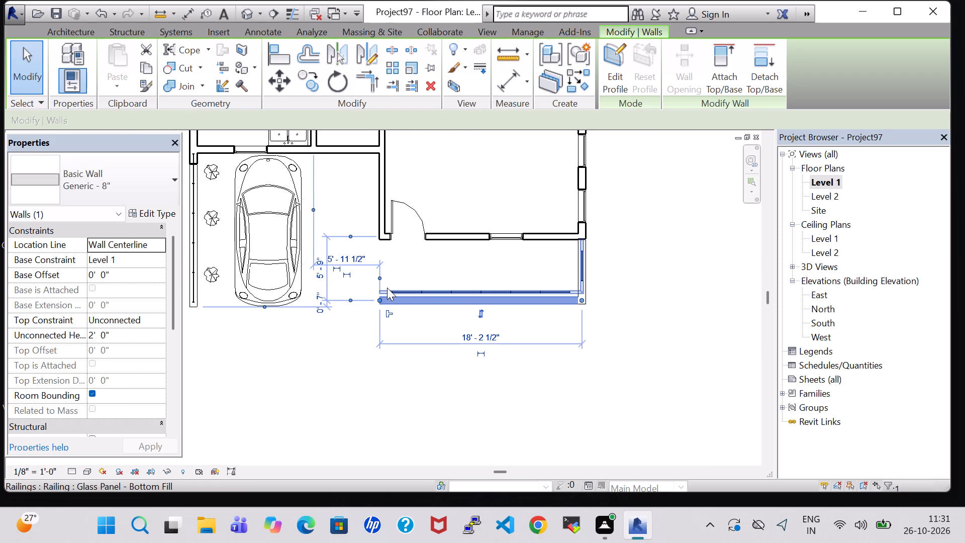
{"action": "key", "text": "Down"}
{"action": "key", "text": "Down"}
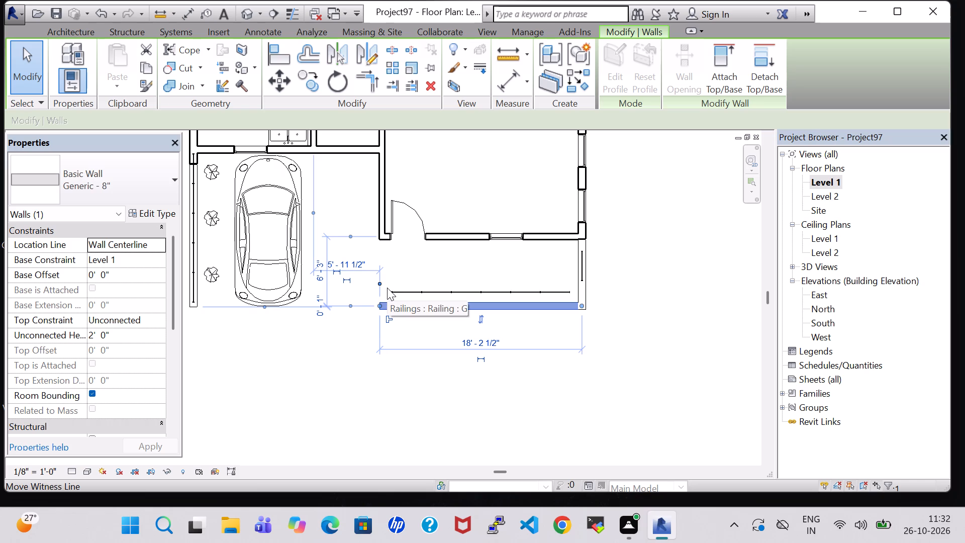
Shift the porch's Glass Panel - Bottom Fill railing outward so it sits on the relocated front wall.
{"action": "left_click", "coordinate": [664, 318]}
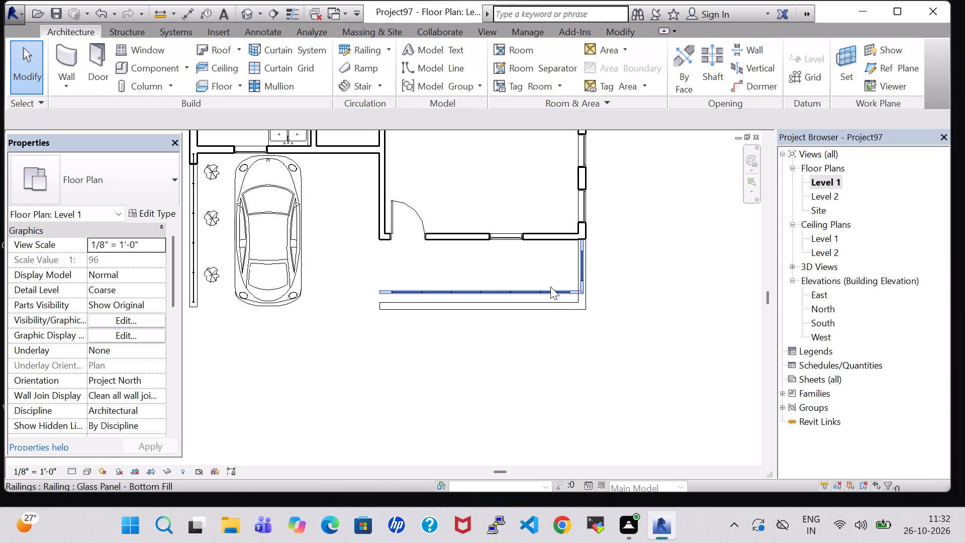
{"action": "left_click", "coordinate": [550, 287]}
{"action": "key", "text": "Down"}
{"action": "key", "text": "Down"}
{"action": "key", "text": "Down"}
{"action": "key", "text": "Down"}
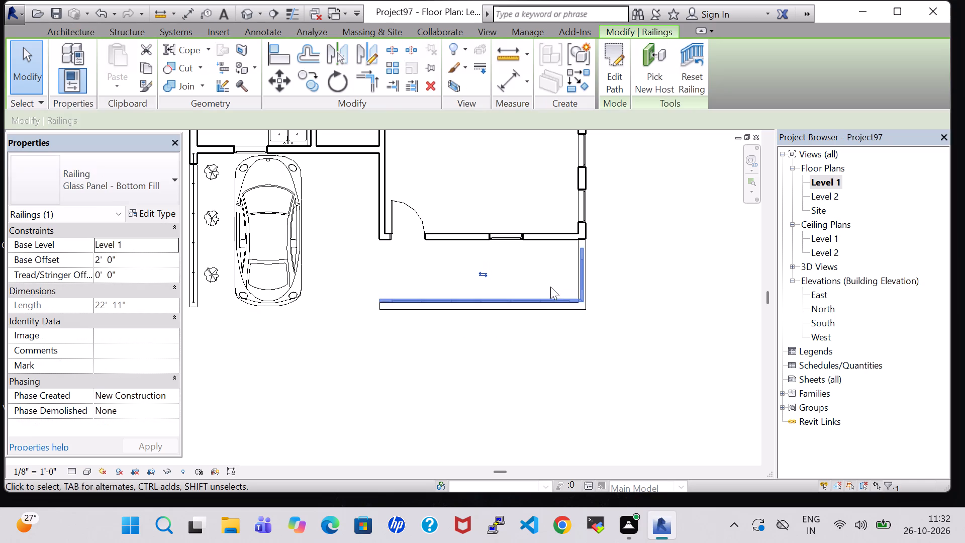
{"action": "key", "text": "Down"}
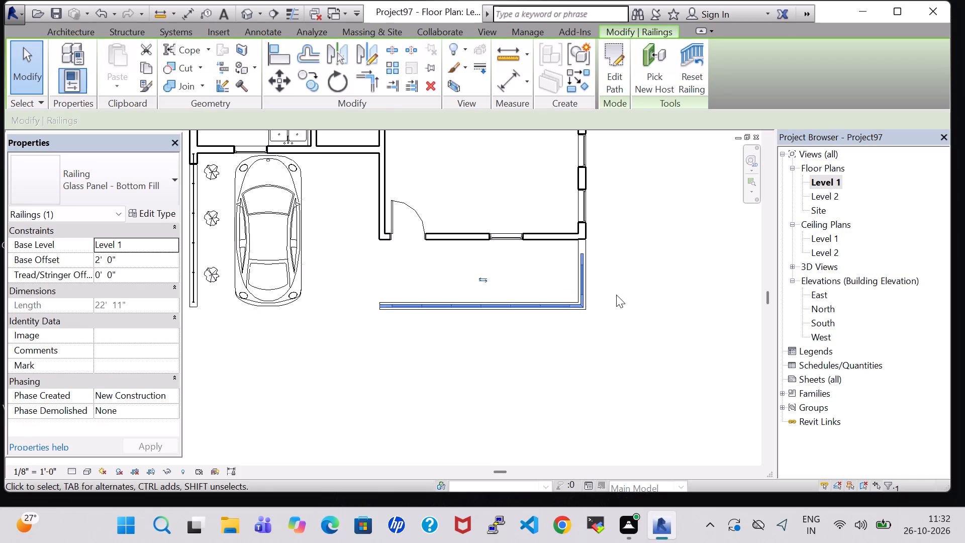
Edit the porch railing's path, extending its side leg to the house wall at about 5' 11 1/2" long.
{"action": "left_click", "coordinate": [616, 84]}
{"action": "scroll", "coordinate": [616, 274], "scroll_direction": "up", "scroll_amount": 3}
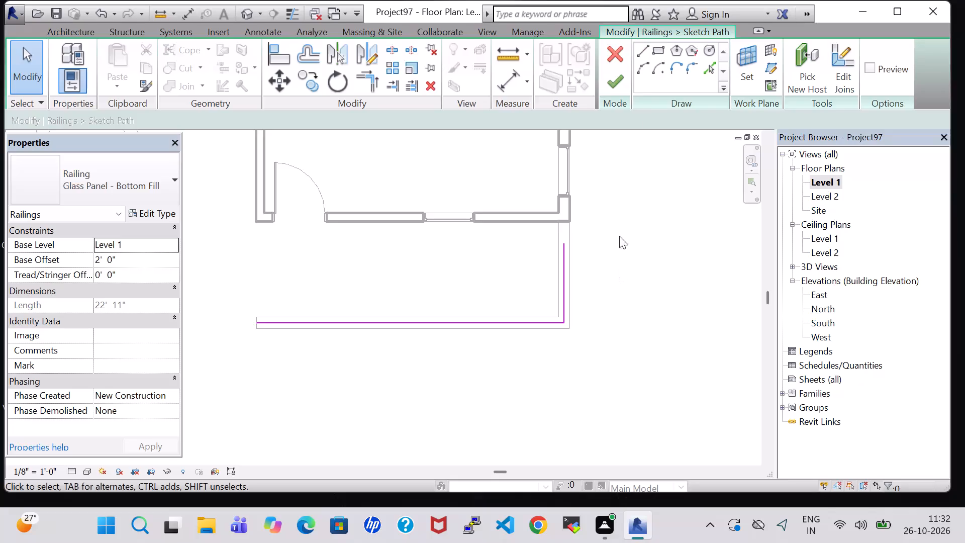
{"action": "left_click", "coordinate": [564, 256]}
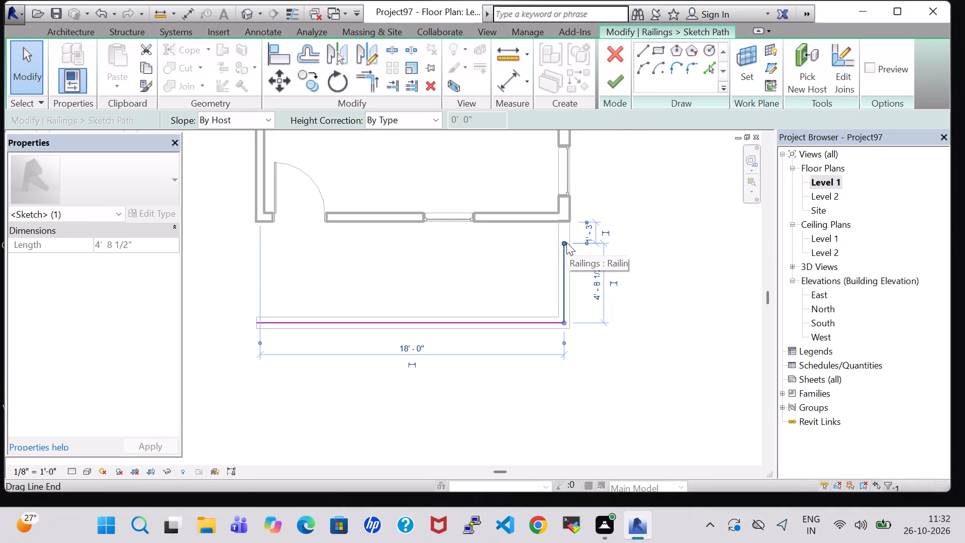
{"action": "left_click_drag", "start_coordinate": [564, 242], "coordinate": [563, 222]}
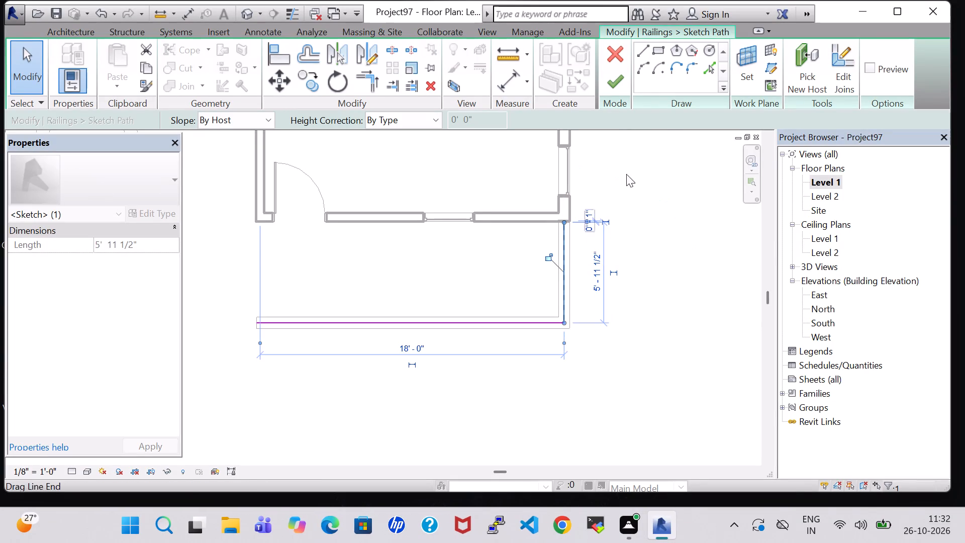
{"action": "left_click", "coordinate": [618, 93]}
{"action": "left_click", "coordinate": [644, 247]}
In the 3D view, extend the parking topography with 0' 0" elevation points at the outer ends of the side wall and porch wall.
{"action": "scroll", "coordinate": [644, 247], "scroll_direction": "down", "scroll_amount": 2}
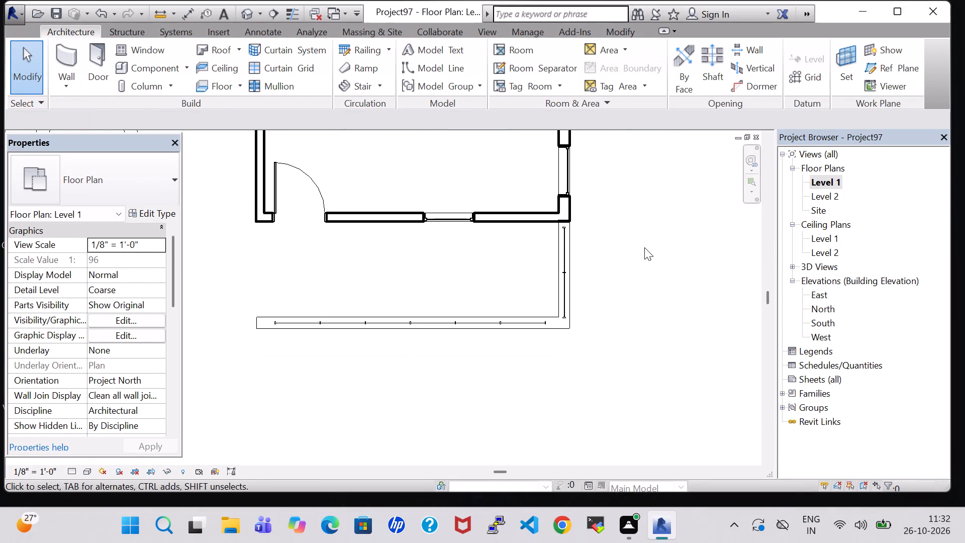
{"action": "scroll", "coordinate": [644, 247], "scroll_direction": "down", "scroll_amount": 4}
{"action": "middle_click_drag", "start_coordinate": [497, 317], "coordinate": [533, 321]}
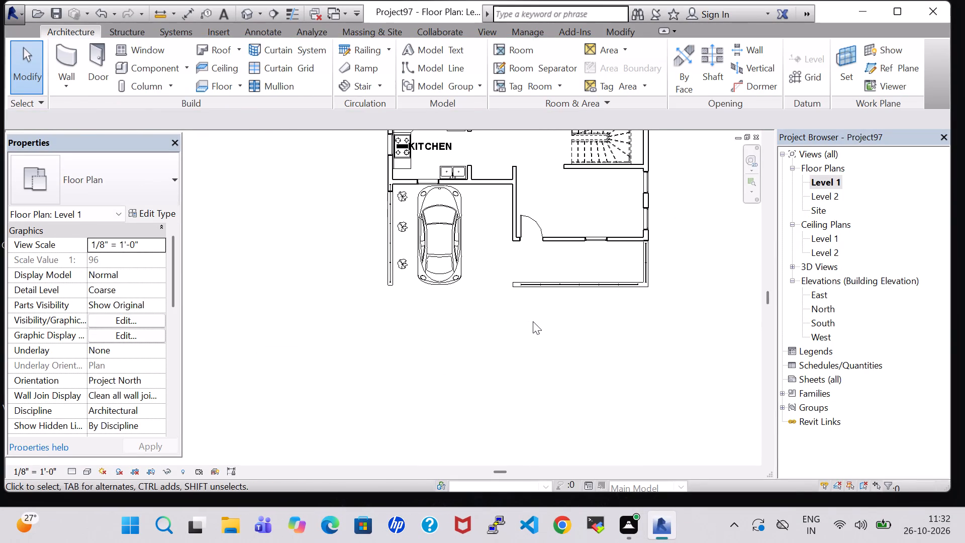
{"action": "scroll", "coordinate": [531, 321], "scroll_direction": "up", "scroll_amount": 3}
{"action": "middle_click_drag", "start_coordinate": [454, 203], "coordinate": [489, 305]}
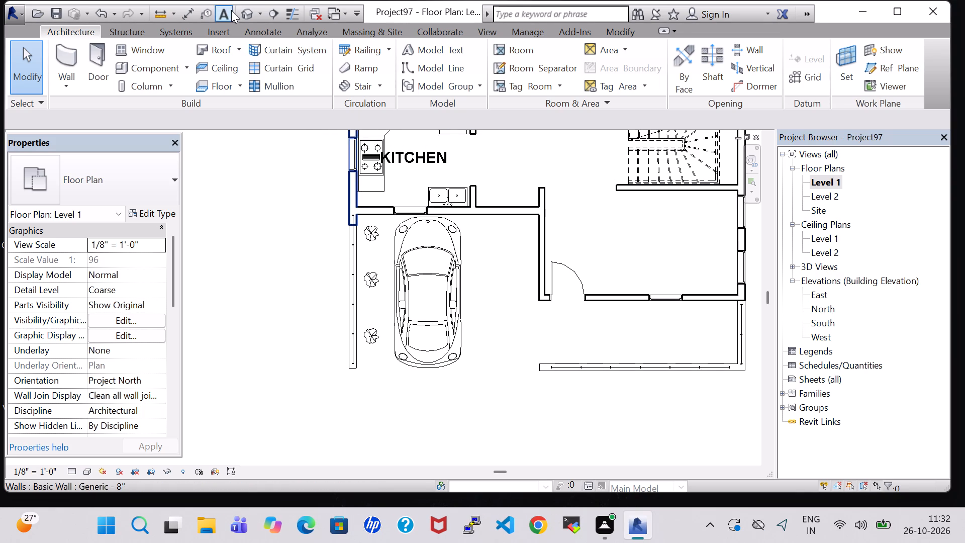
{"action": "left_click", "coordinate": [247, 11]}
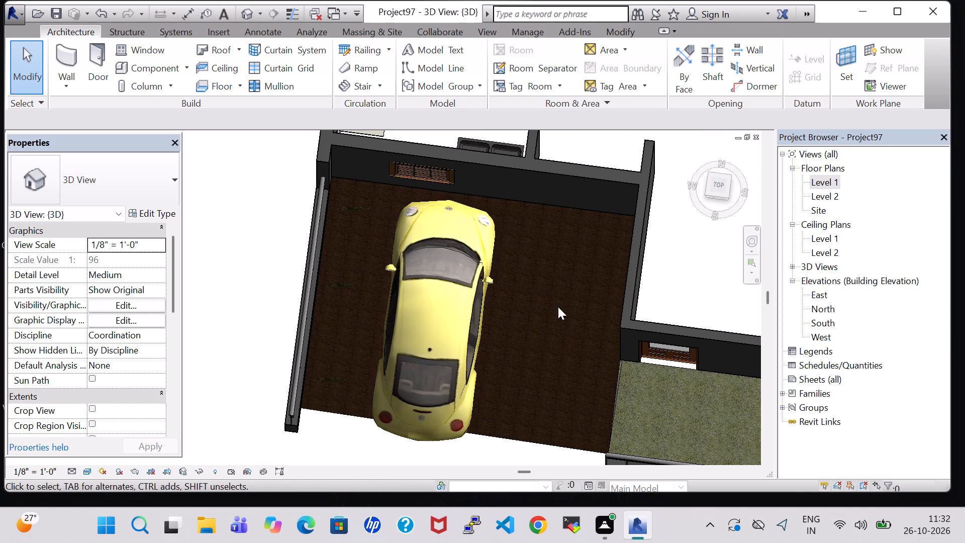
{"action": "middle_click_drag", "start_coordinate": [581, 331], "coordinate": [575, 290], "text": "shift"}
{"action": "scroll", "coordinate": [581, 331], "scroll_direction": "up", "scroll_amount": 1, "text": "shift"}
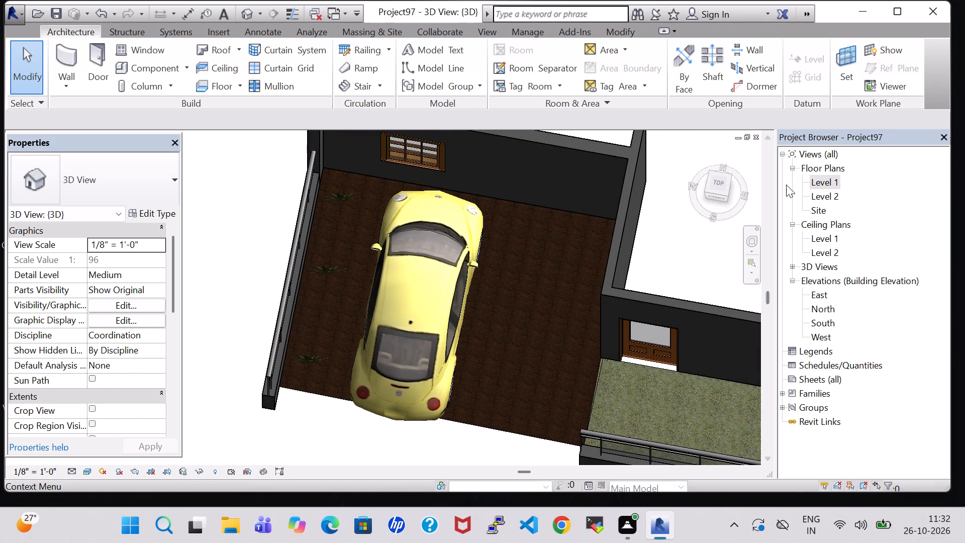
{"action": "left_click", "coordinate": [487, 427]}
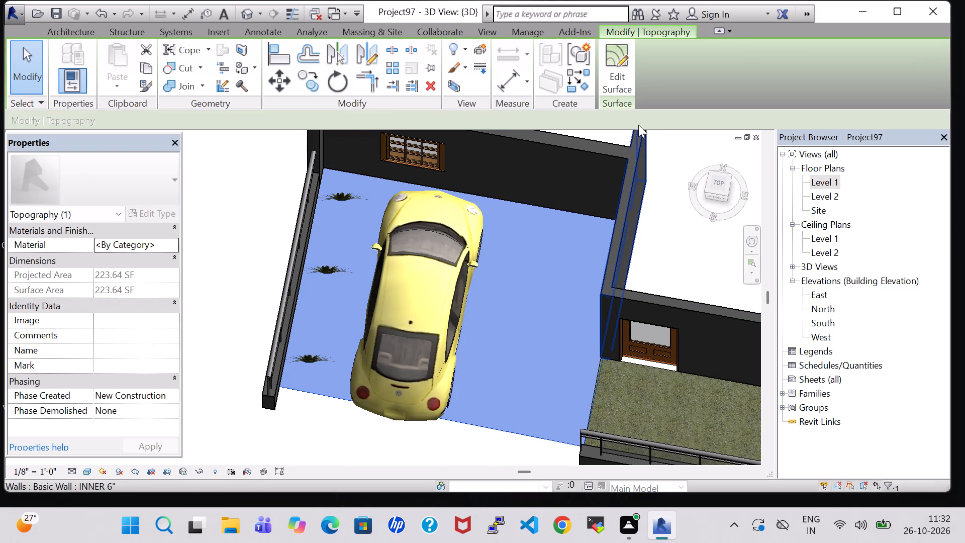
{"action": "left_click", "coordinate": [617, 68]}
{"action": "left_click", "coordinate": [641, 54]}
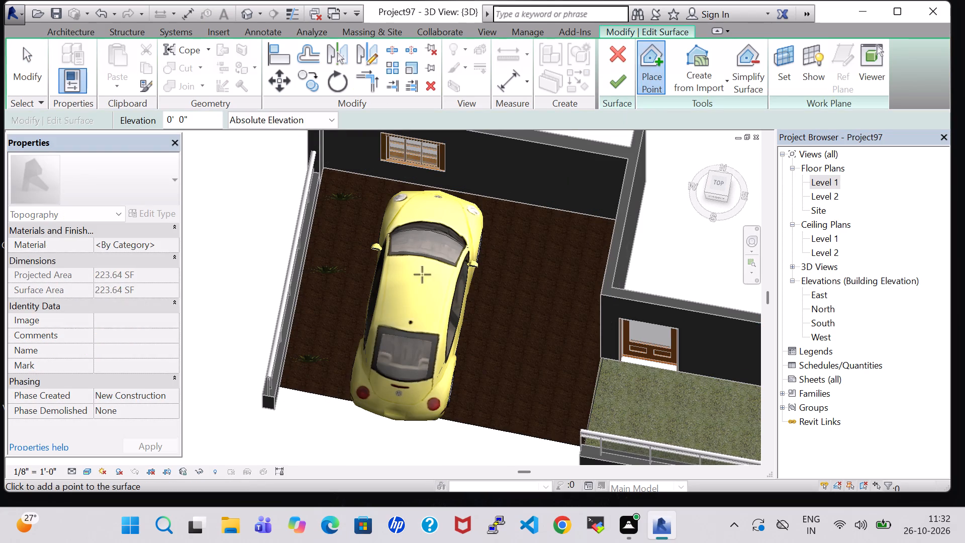
{"action": "left_click", "coordinate": [276, 410]}
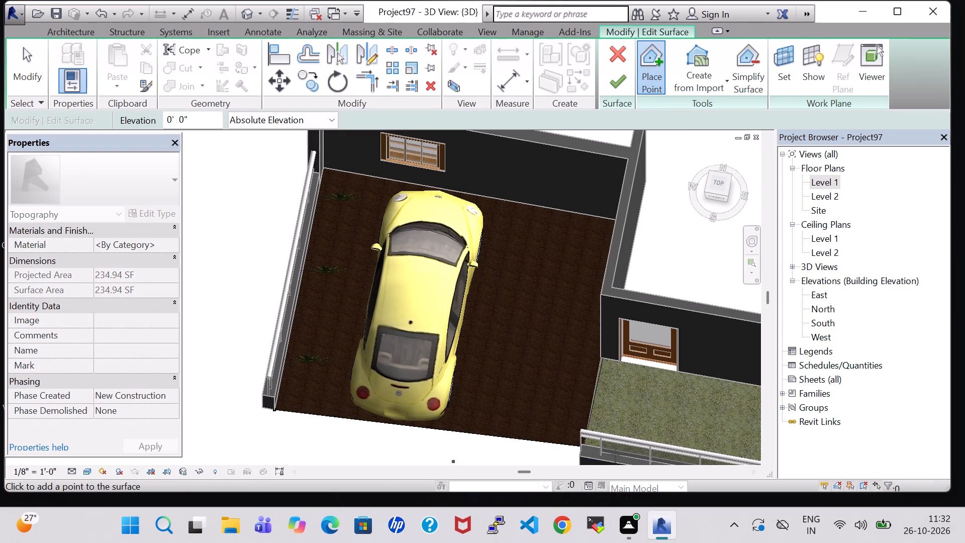
{"action": "middle_click_drag", "start_coordinate": [611, 411], "coordinate": [624, 330]}
{"action": "left_click", "coordinate": [595, 394]}
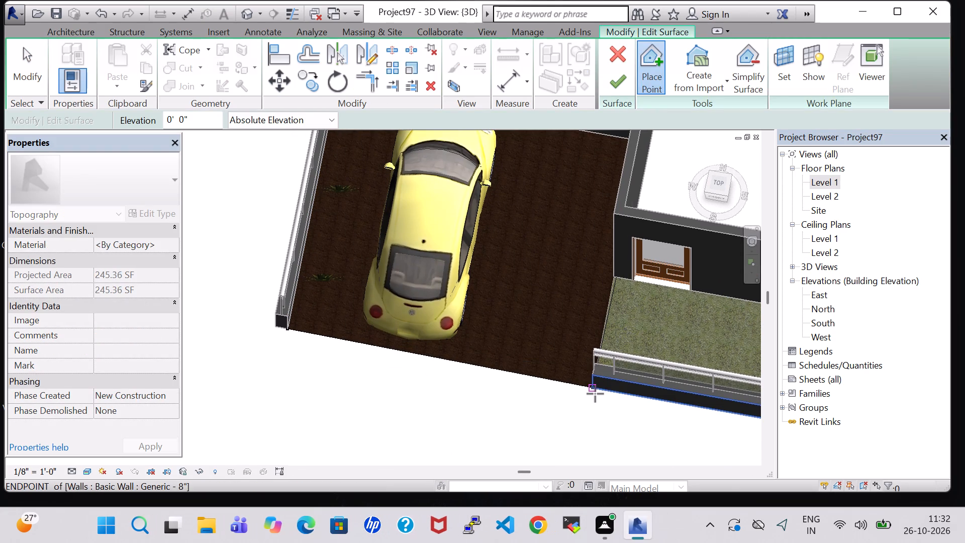
{"action": "left_click", "coordinate": [291, 328]}
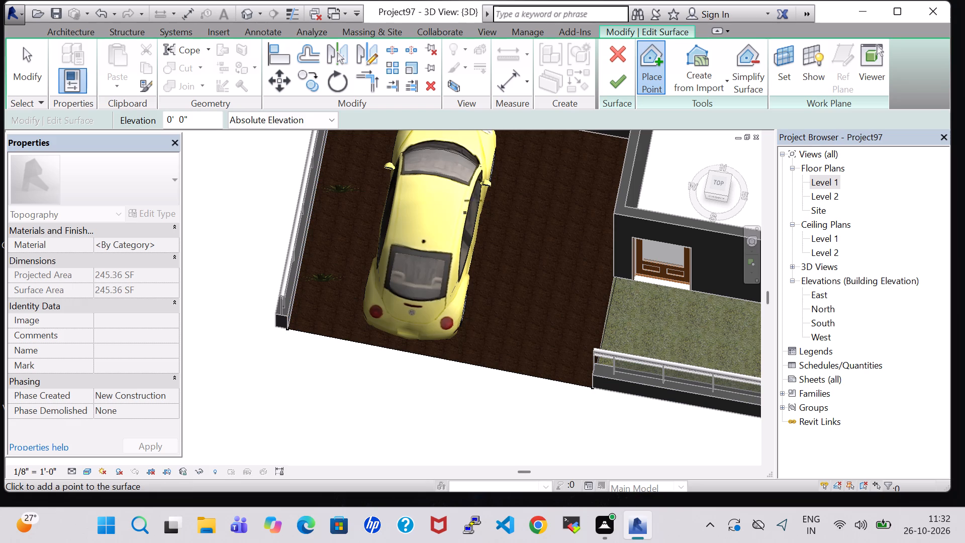
{"action": "left_click", "coordinate": [615, 81]}
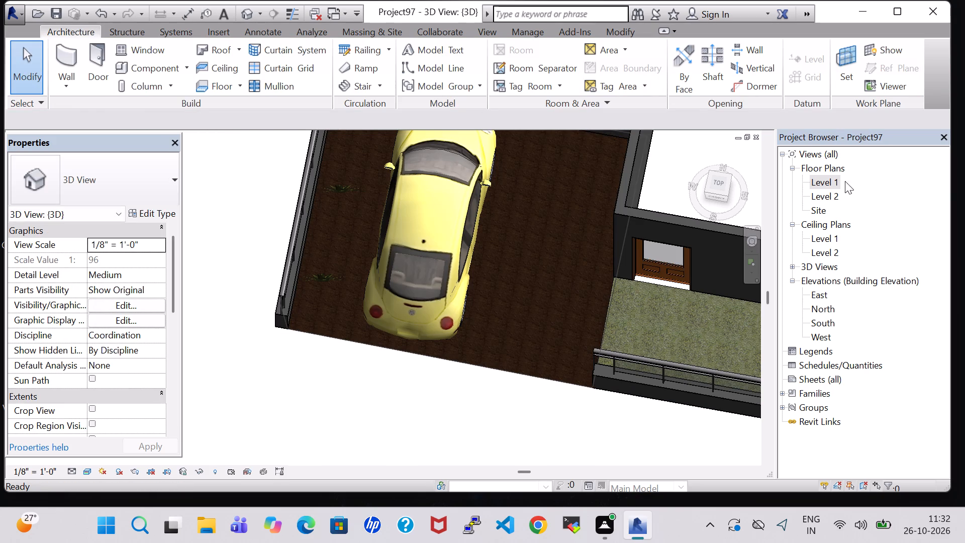
Return to the Level 1 floor plan showing the parking area and porch.
{"action": "double_click", "coordinate": [822, 181]}
{"action": "scroll", "coordinate": [582, 270], "scroll_direction": "down", "scroll_amount": 2}
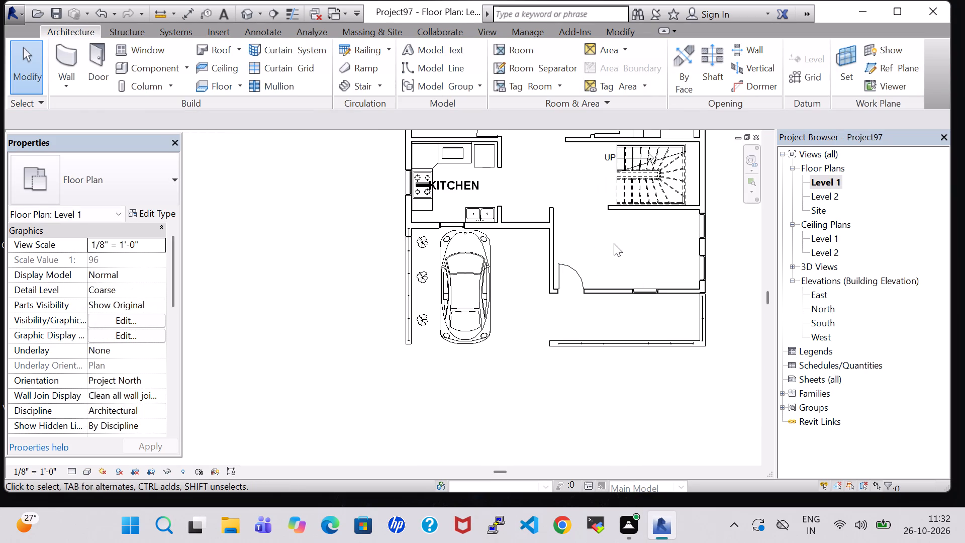
{"action": "middle_click_drag", "start_coordinate": [614, 243], "coordinate": [630, 297]}
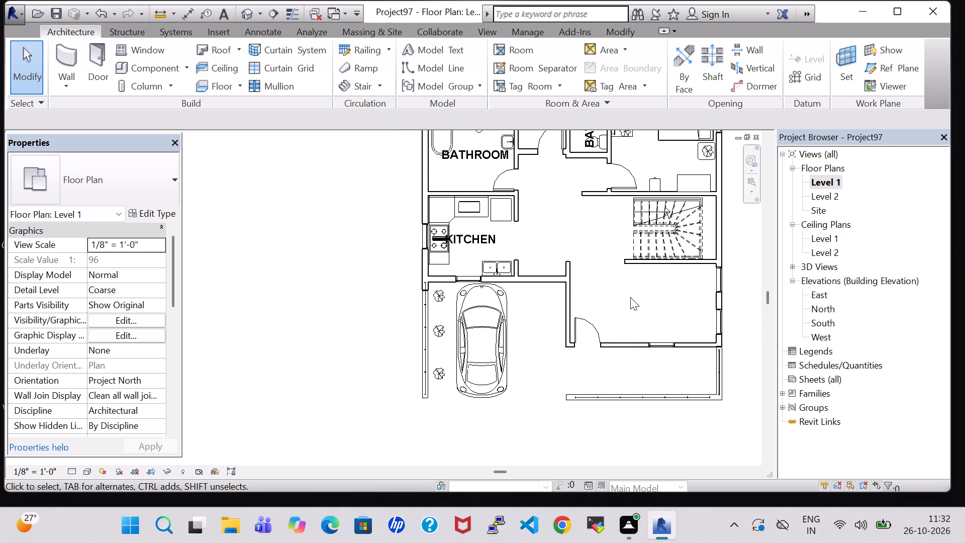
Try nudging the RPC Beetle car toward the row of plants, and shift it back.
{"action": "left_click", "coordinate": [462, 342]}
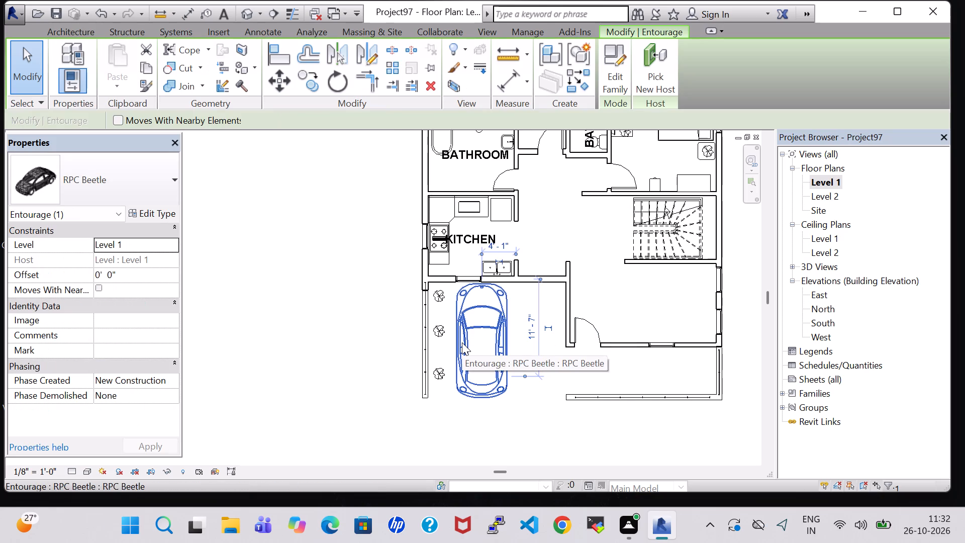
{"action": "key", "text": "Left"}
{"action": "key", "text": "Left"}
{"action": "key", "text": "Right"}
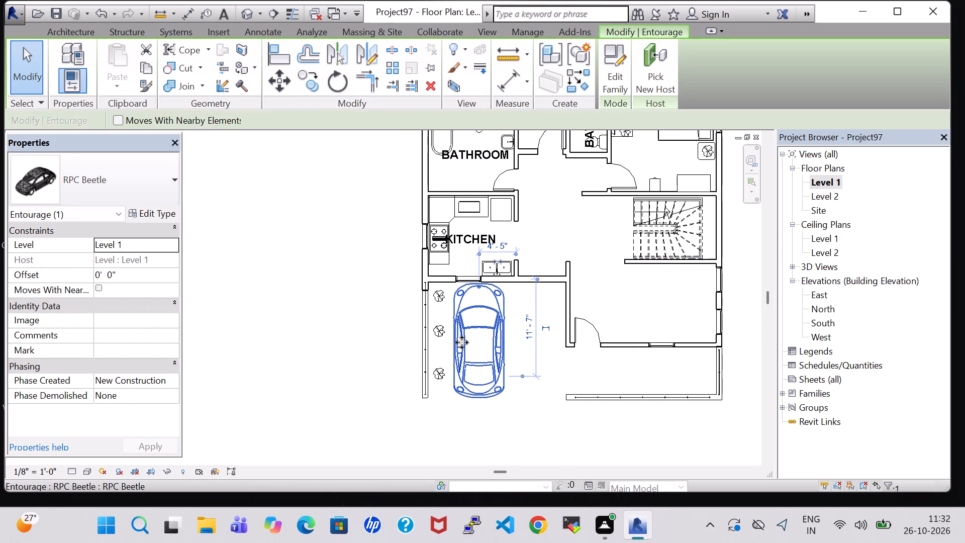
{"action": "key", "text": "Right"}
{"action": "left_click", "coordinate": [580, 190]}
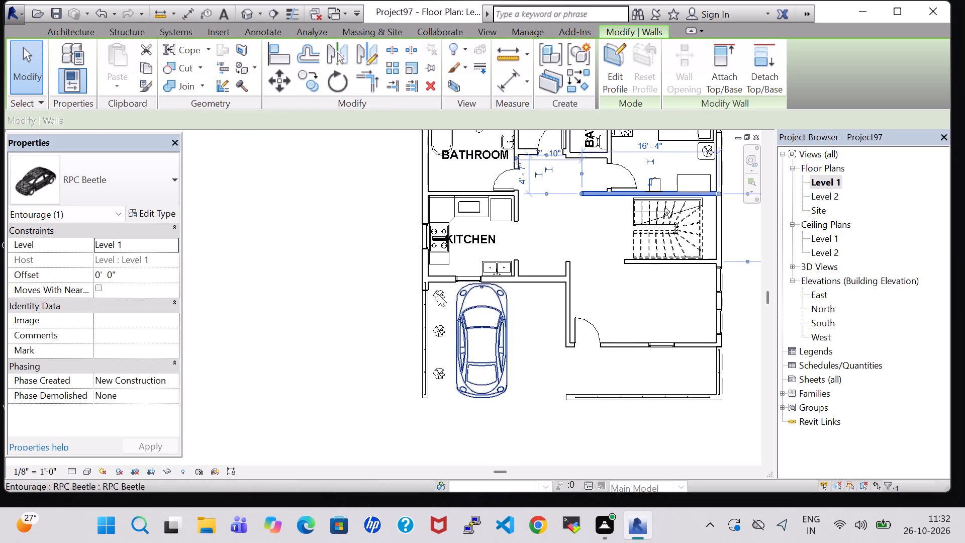
Change the side-wall plant nearest the house to RPC Plant - Tropical Crane Lily - 3' and nudge it slightly toward the car.
{"action": "left_click", "coordinate": [438, 294]}
{"action": "left_click", "coordinate": [120, 176]}
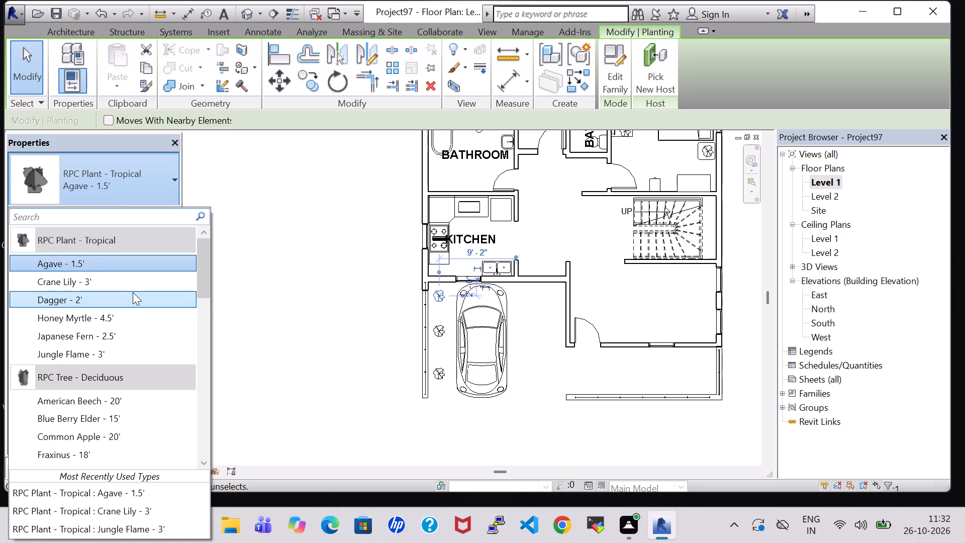
{"action": "left_click", "coordinate": [126, 281]}
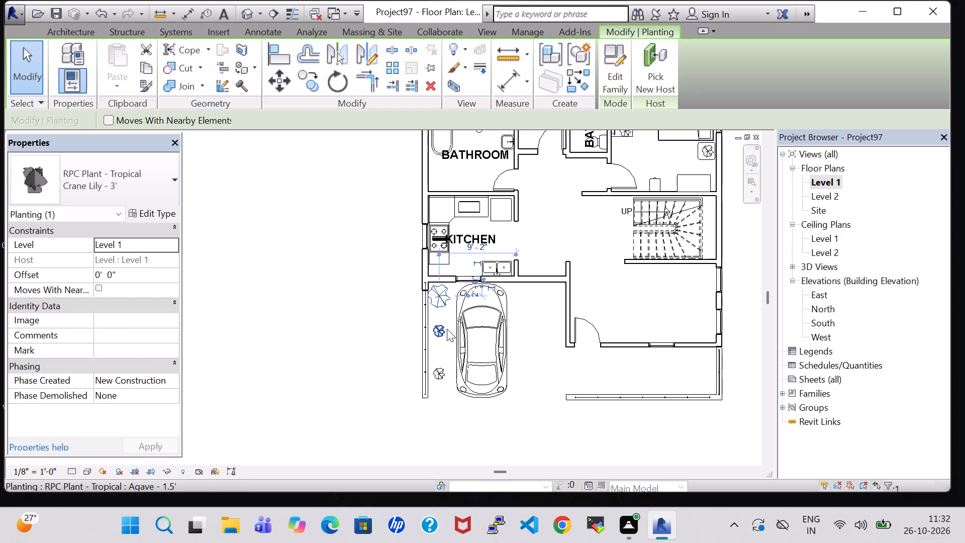
{"action": "key", "text": "Right"}
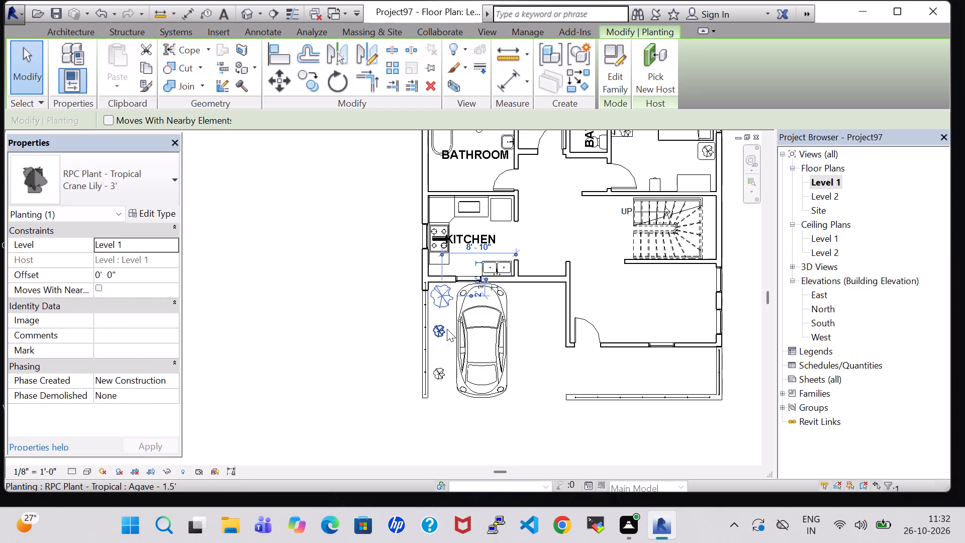
Change the middle side-wall plant to RPC Plant - Tropical Jungle Flame - 3' and nudge it slightly toward the car.
{"action": "left_click", "coordinate": [443, 329]}
{"action": "left_click", "coordinate": [165, 202]}
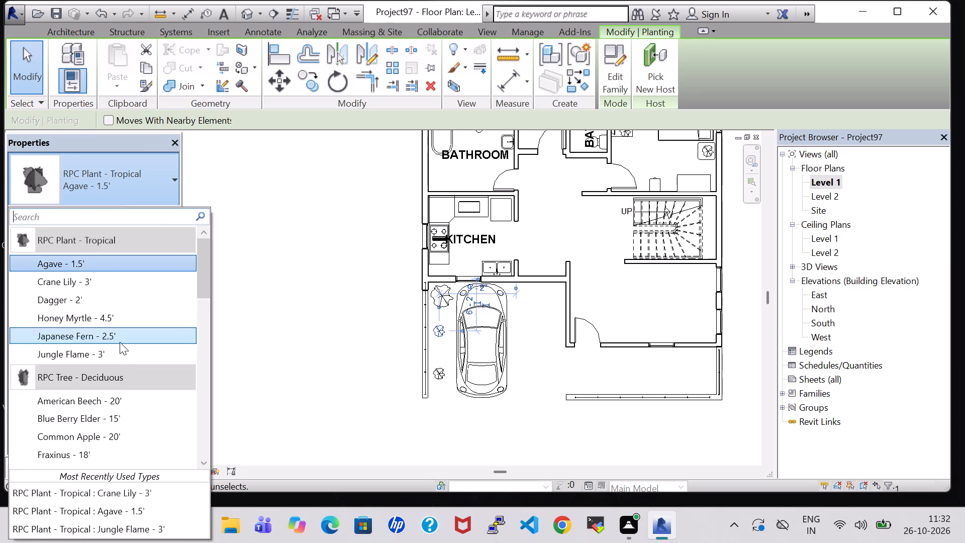
{"action": "left_click", "coordinate": [121, 351]}
{"action": "scroll", "coordinate": [490, 424], "scroll_direction": "up", "scroll_amount": 3}
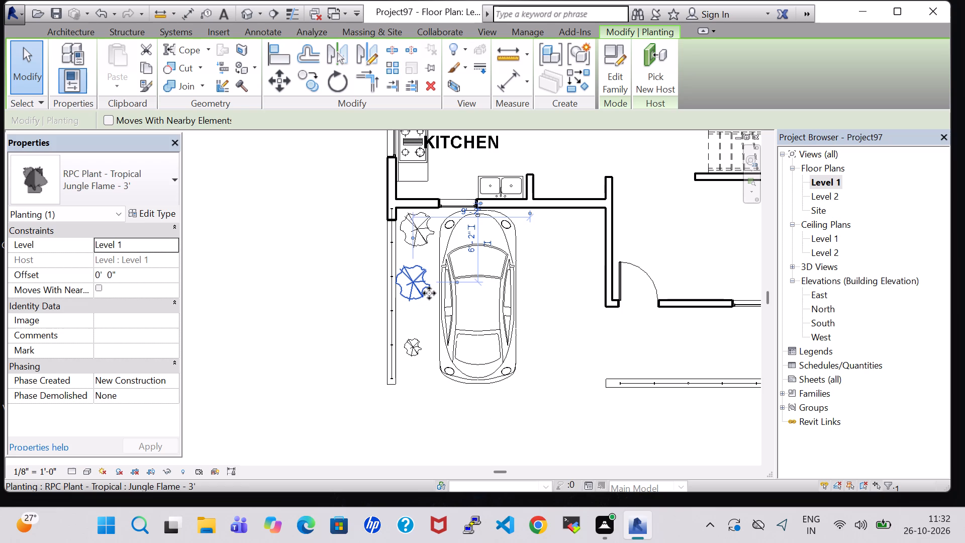
{"action": "left_click", "coordinate": [424, 291]}
{"action": "key", "text": "Right"}
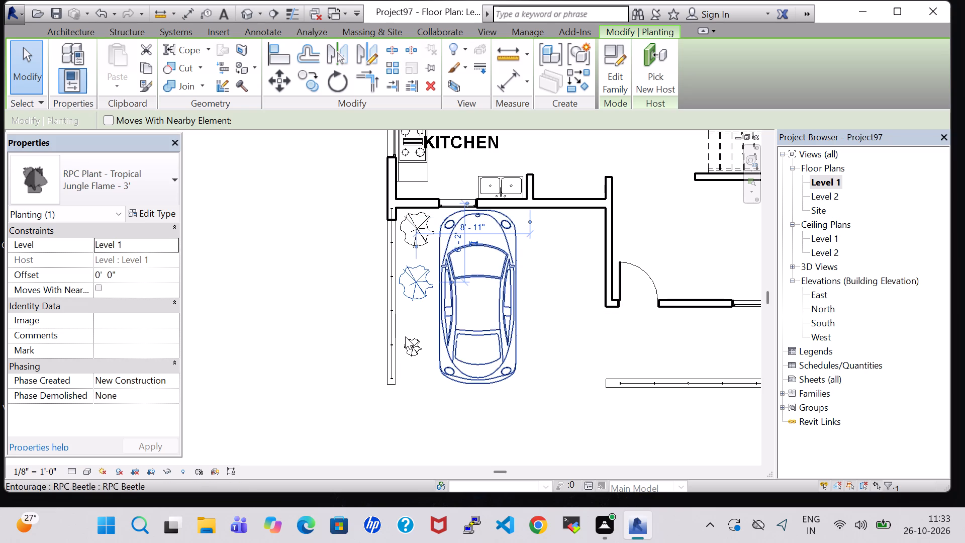
Change the side-wall plant beside the car's rear to RPC Plant - Tropical Crane Lily - 3'.
{"action": "left_click", "coordinate": [412, 353]}
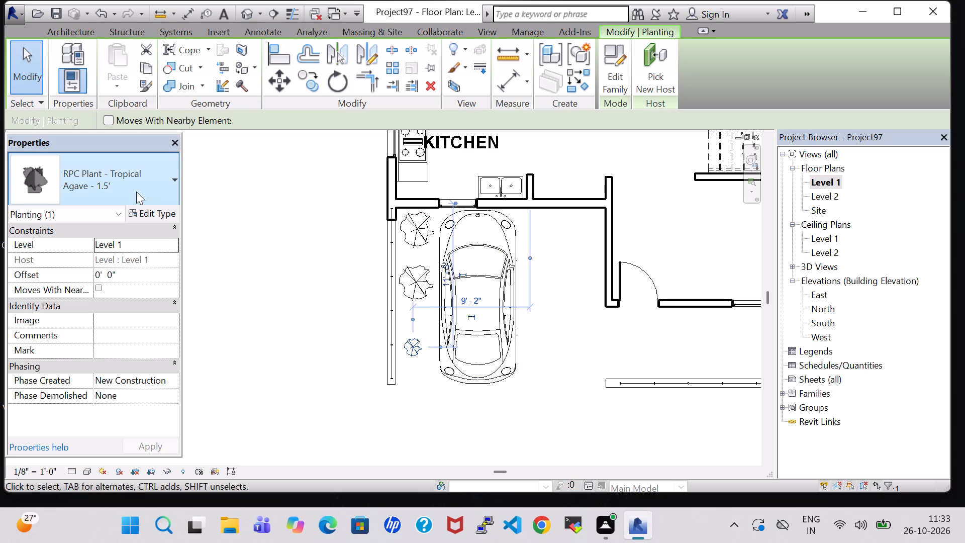
{"action": "left_click", "coordinate": [136, 192]}
{"action": "left_click", "coordinate": [127, 275]}
{"action": "left_click", "coordinate": [336, 388]}
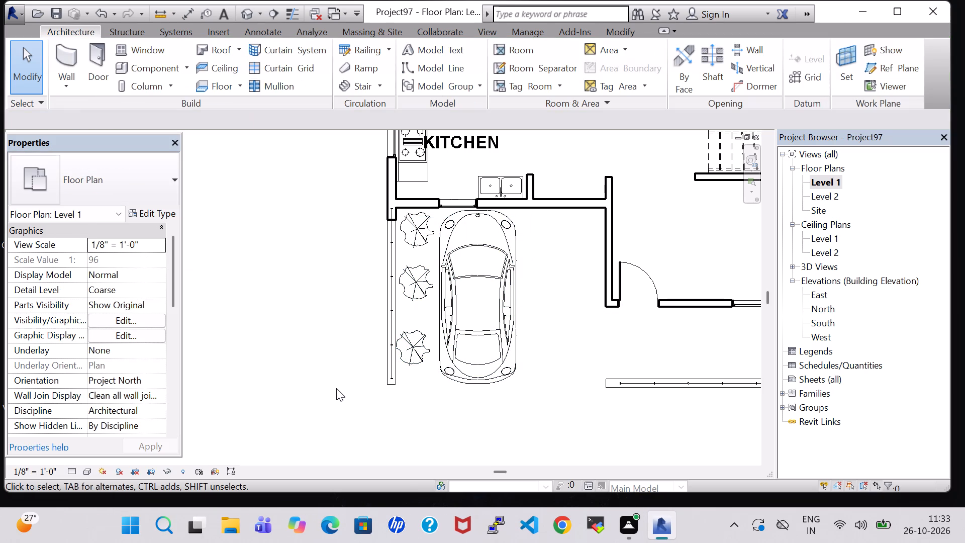
Place two more Jungle Flame - 3' plants like the middle one, between the car and the wall beside the entrance door.
{"action": "left_click", "coordinate": [418, 353]}
{"action": "left_click", "coordinate": [418, 286]}
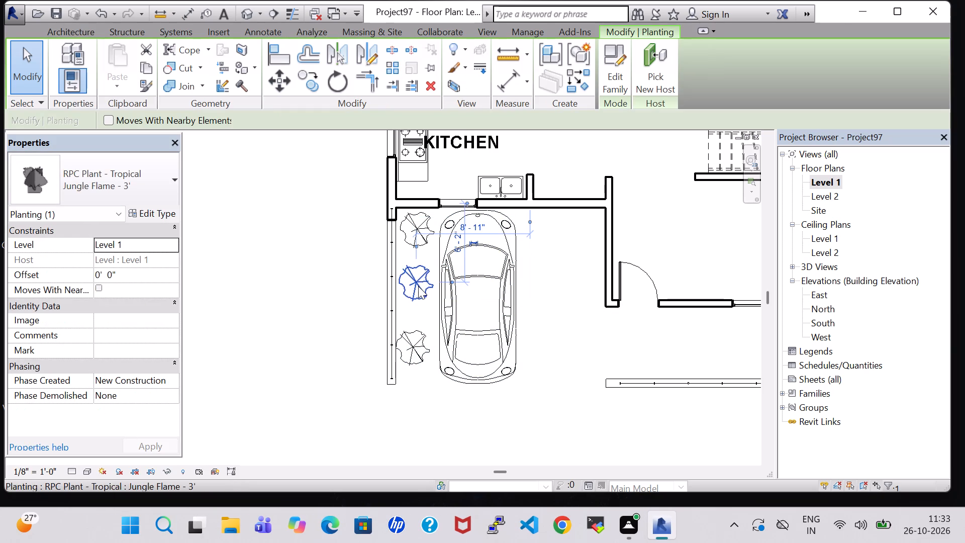
{"action": "left_click", "coordinate": [418, 226]}
{"action": "left_click", "coordinate": [412, 294]}
{"action": "right_click", "coordinate": [412, 294]}
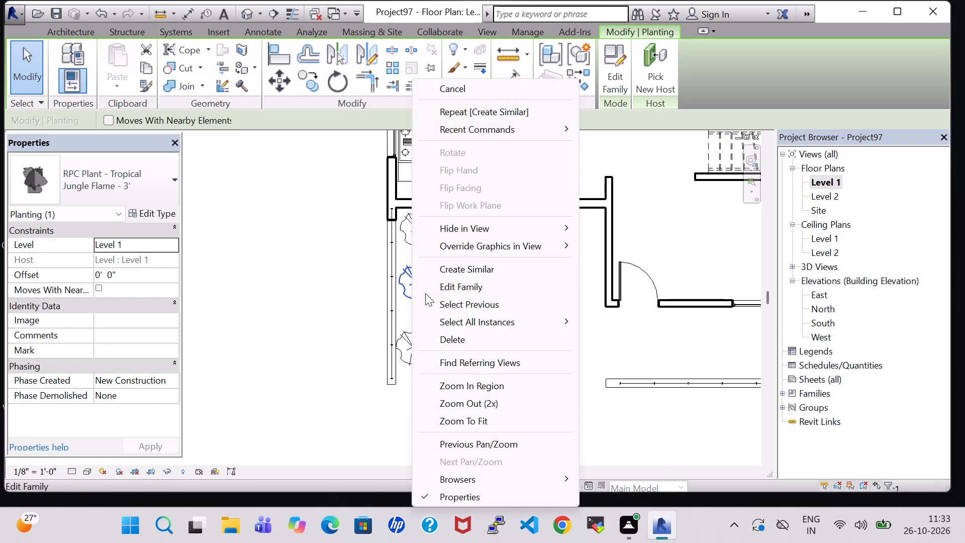
{"action": "left_click", "coordinate": [491, 268]}
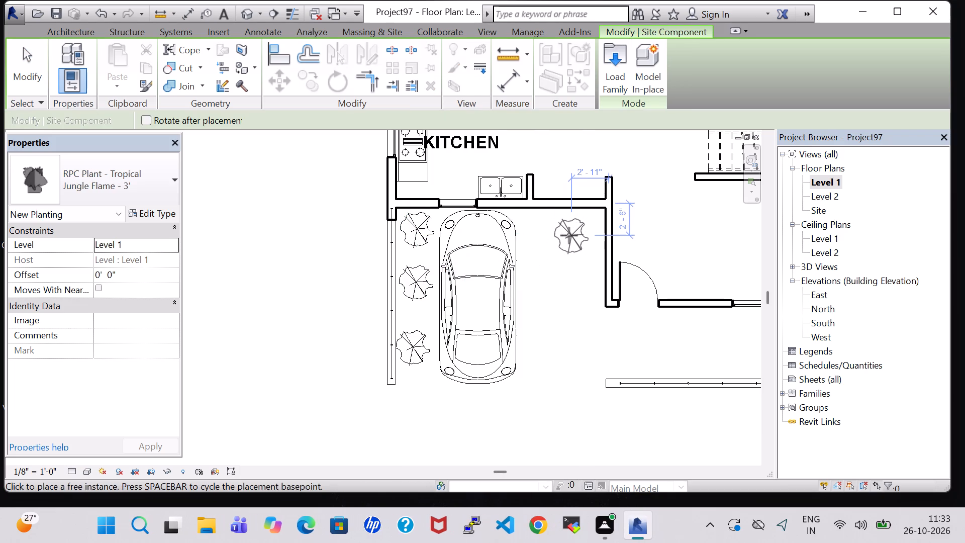
{"action": "left_click", "coordinate": [566, 234]}
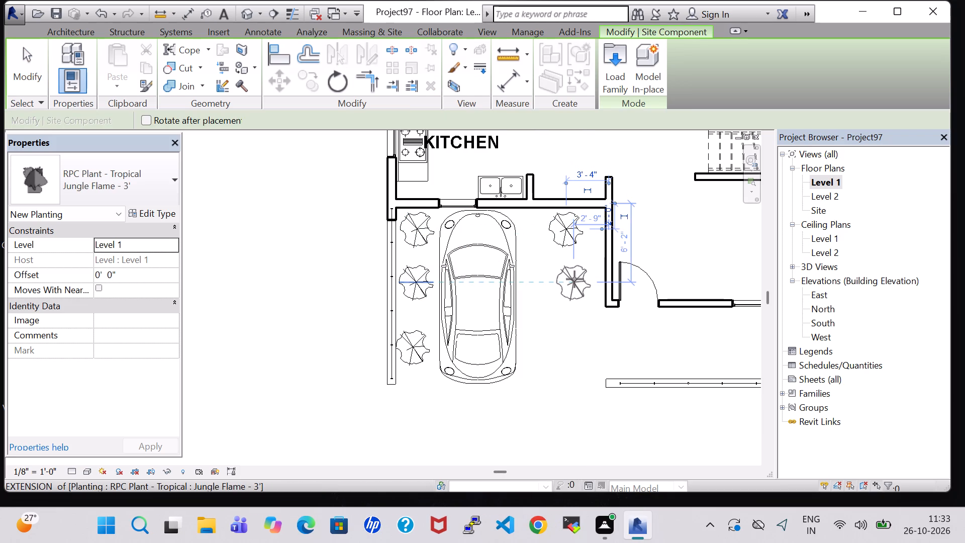
{"action": "left_click", "coordinate": [574, 279]}
{"action": "key", "text": "Escape"}
{"action": "key", "text": "Escape"}
Nudge the Jungle Flame plant nearest the kitchen wall slightly away from the car, toward the wall beside the entrance door.
{"action": "left_click", "coordinate": [570, 245]}
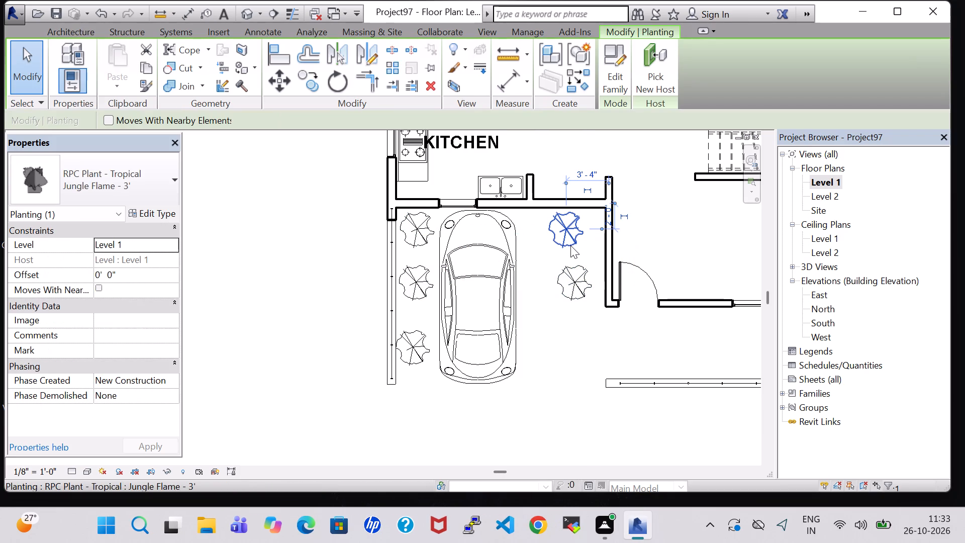
{"action": "key", "text": "Right"}
{"action": "key", "text": "Right"}
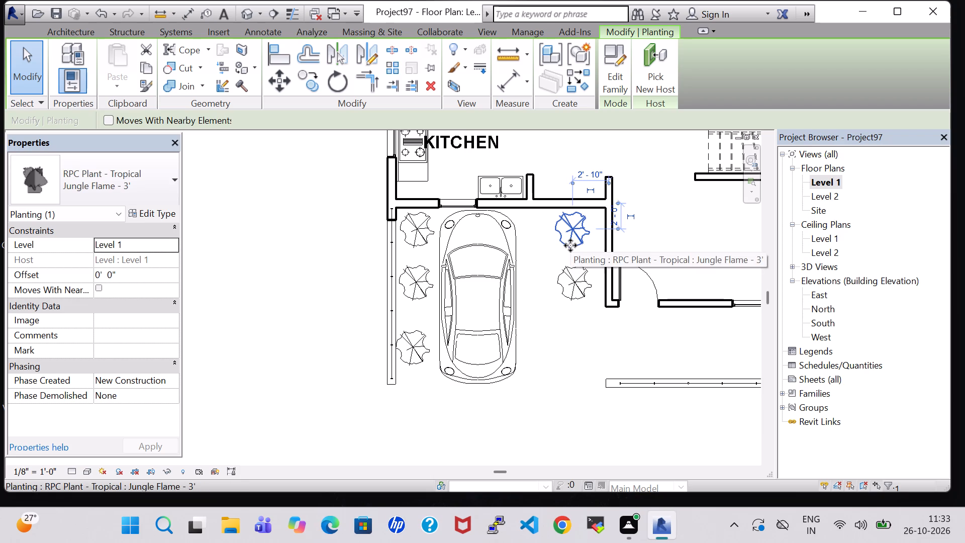
{"action": "left_click", "coordinate": [543, 357]}
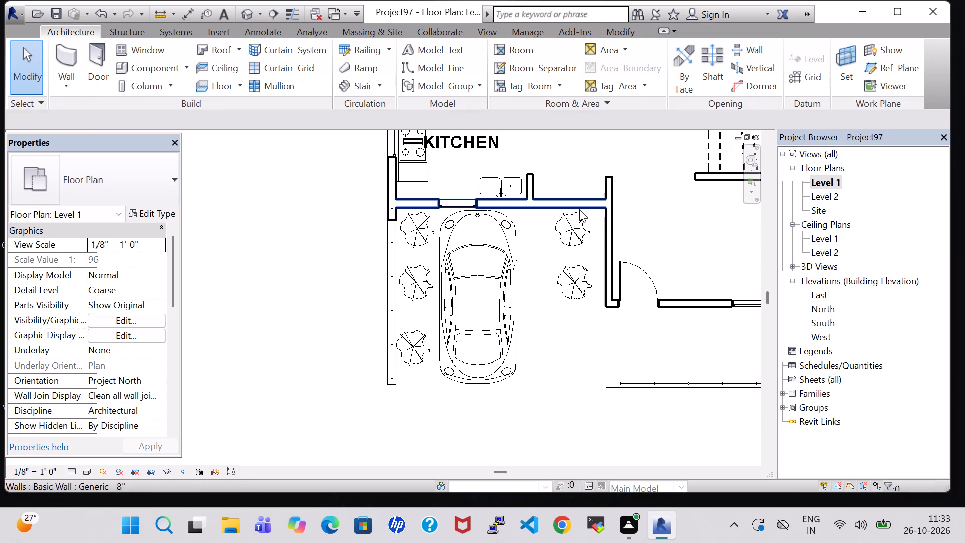
{"action": "left_click", "coordinate": [579, 218]}
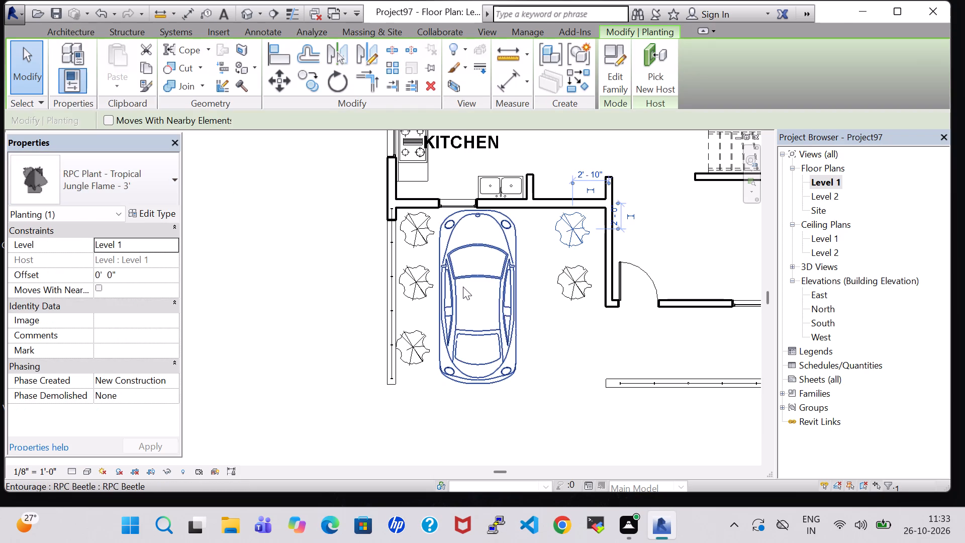
{"action": "left_click", "coordinate": [571, 328]}
Change the second plant between the car and the entrance wall to RPC Plant - Tropical Crane Lily - 3'.
{"action": "left_click", "coordinate": [582, 290]}
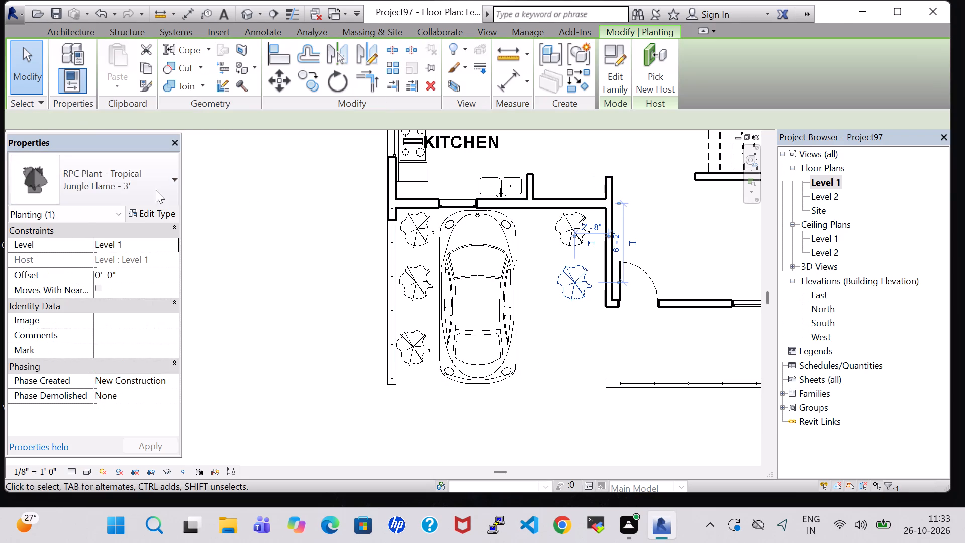
{"action": "left_click", "coordinate": [148, 190]}
{"action": "left_click", "coordinate": [103, 275]}
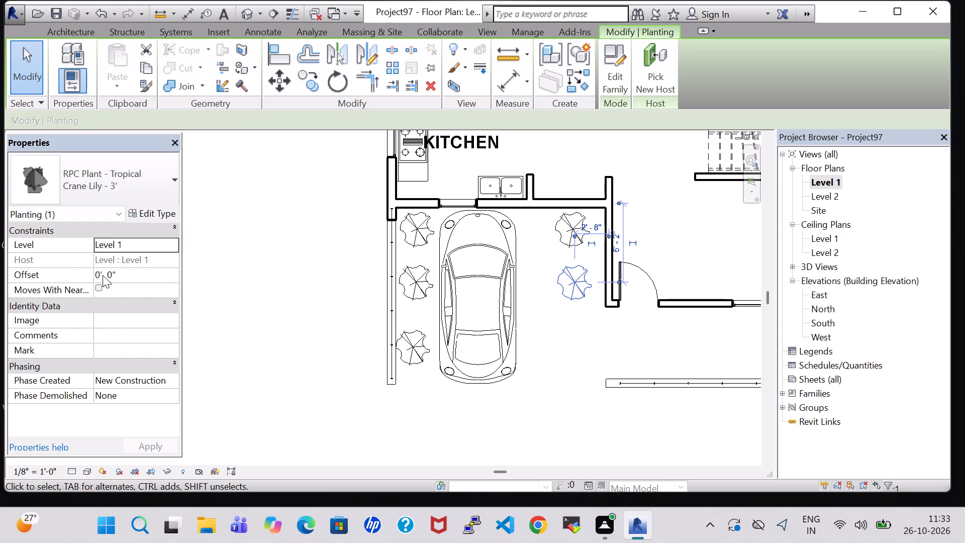
{"action": "left_click", "coordinate": [564, 366]}
Place two tagged rooms, one on the grassed strip in front of the entrance and one over the parked car.
{"action": "scroll", "coordinate": [564, 366], "scroll_direction": "down", "scroll_amount": 7}
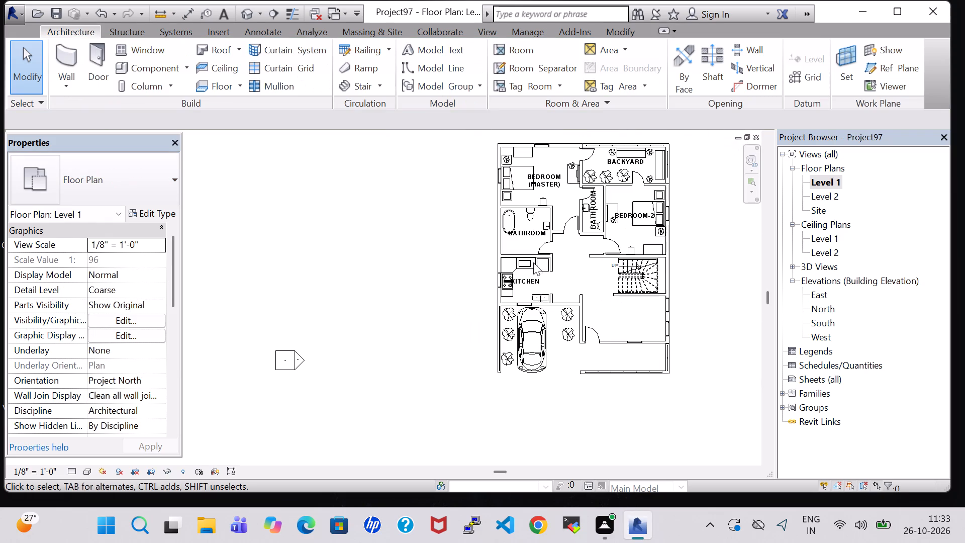
{"action": "left_click", "coordinate": [504, 53]}
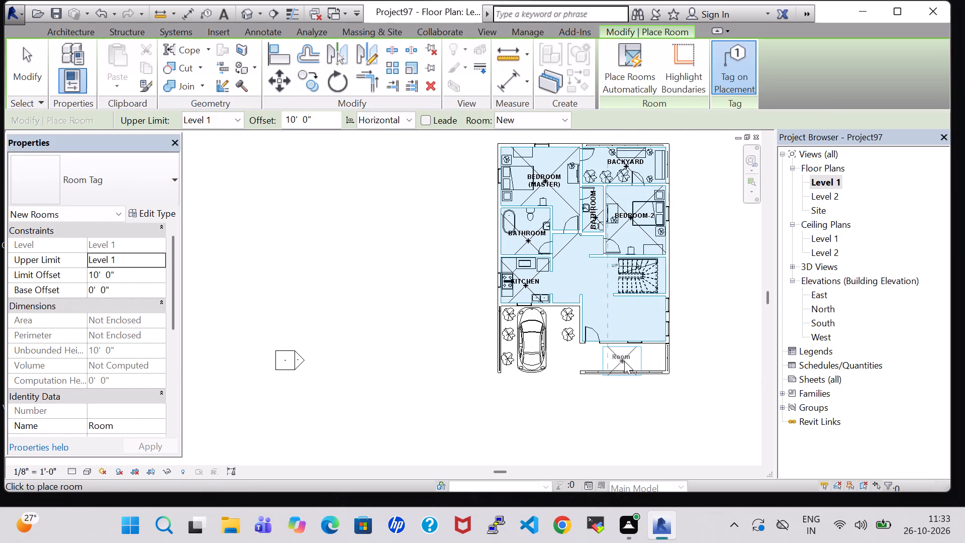
{"action": "left_click", "coordinate": [624, 361]}
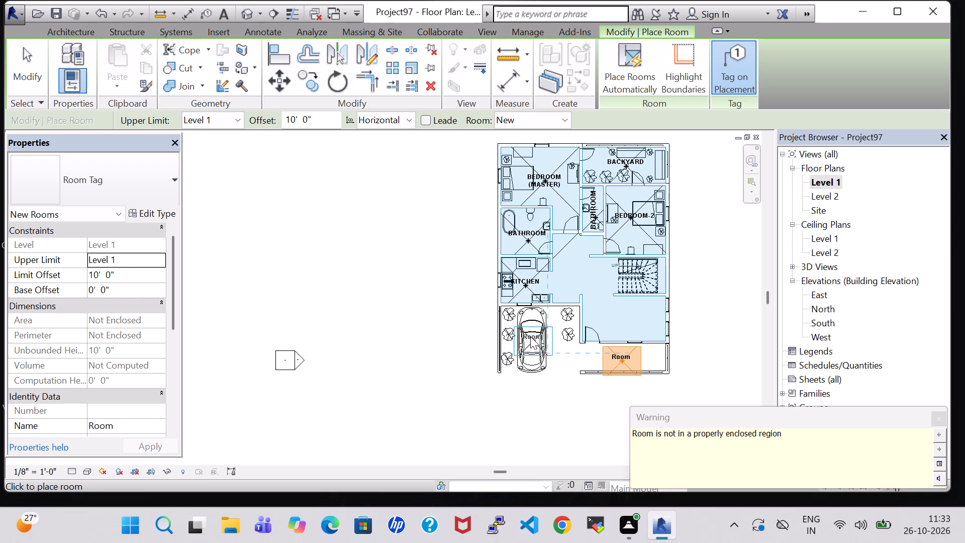
{"action": "left_click", "coordinate": [530, 336]}
{"action": "key", "text": "Escape"}
{"action": "key", "text": "Escape"}
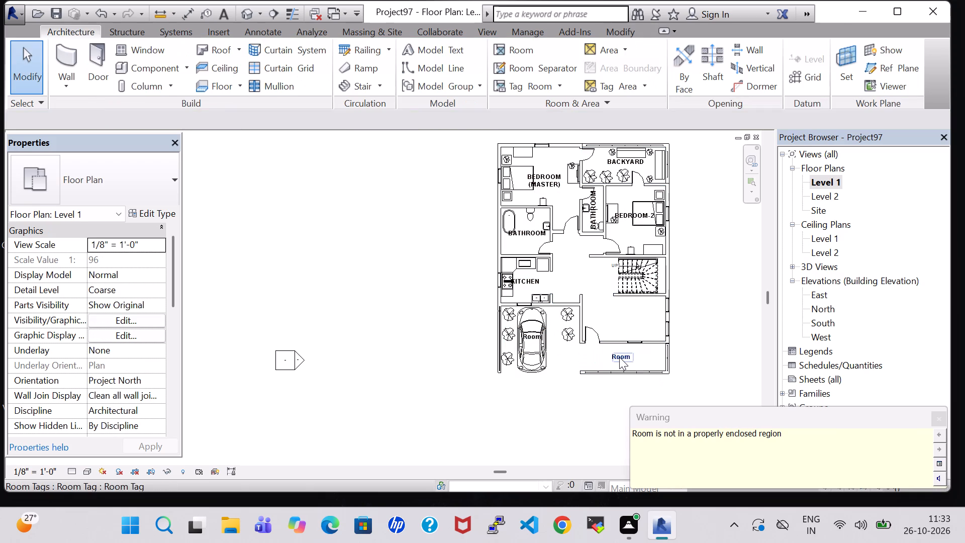
Rename the room on the grassed strip in front of the entrance as LAWN.
{"action": "double_click", "coordinate": [619, 357]}
{"action": "key", "text": "BackSpace"}
{"action": "type", "text": "LAWN"}
{"action": "key", "text": "Return"}
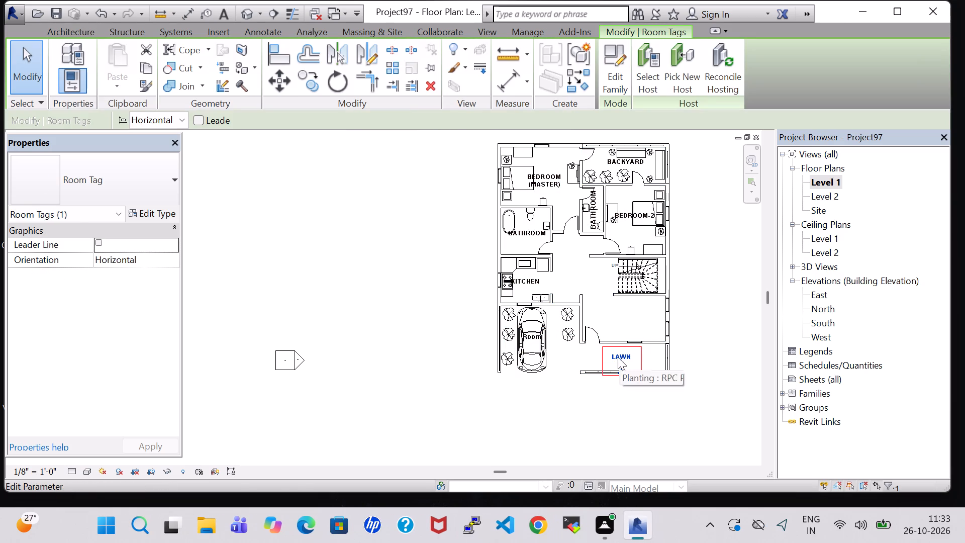
Rename the room over the parked car as CAR PARKING.
{"action": "double_click", "coordinate": [537, 336]}
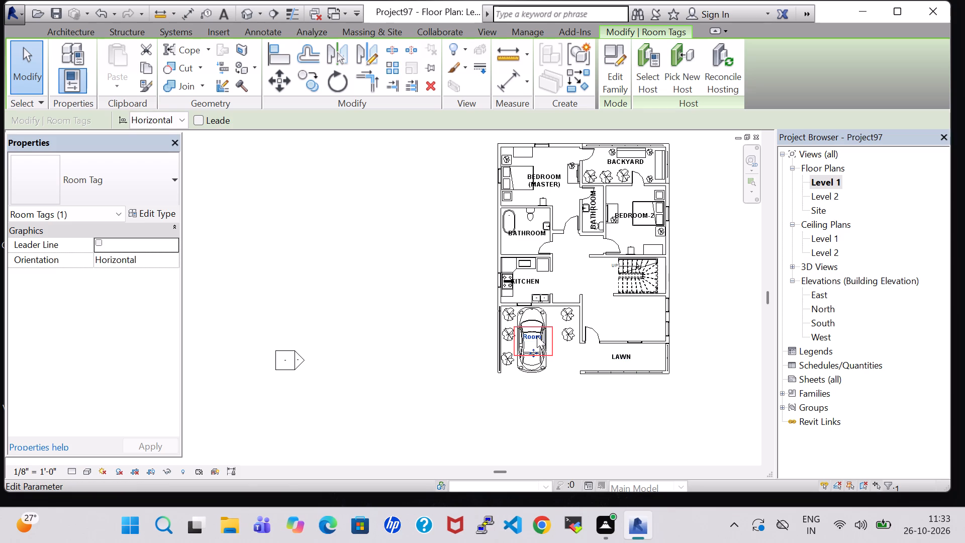
{"action": "key", "text": "BackSpace"}
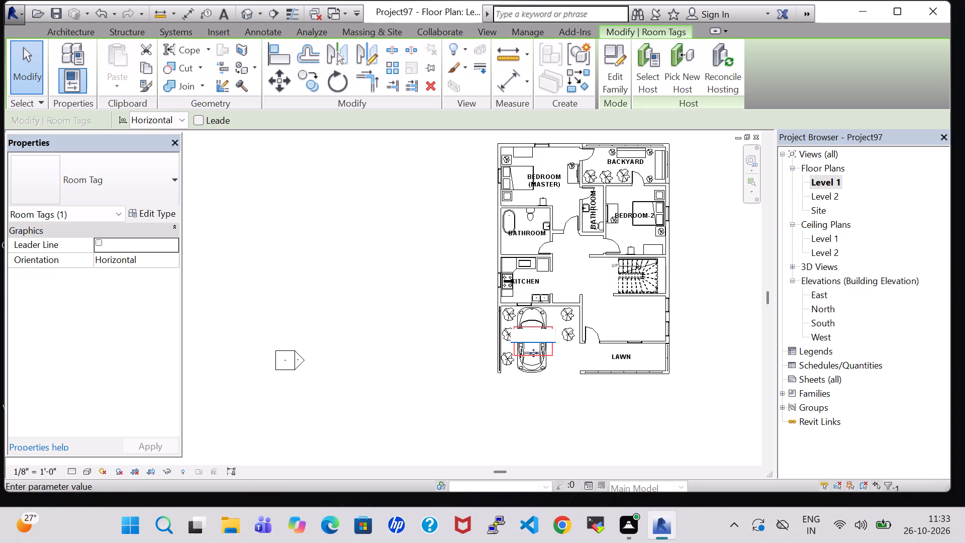
{"action": "type", "text": "CAR PARKING"}
{"action": "key", "text": "Return"}
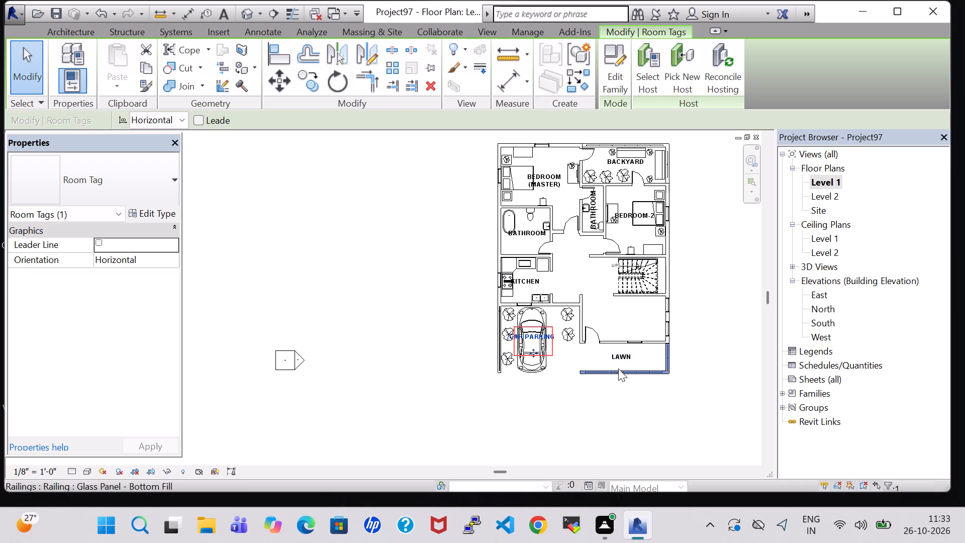
{"action": "left_click", "coordinate": [590, 411]}
Place another Jungle Flame - 3' plant by the end of the lawn railing, about 5'-1" out from the entrance wall.
{"action": "scroll", "coordinate": [590, 411], "scroll_direction": "up", "scroll_amount": 6}
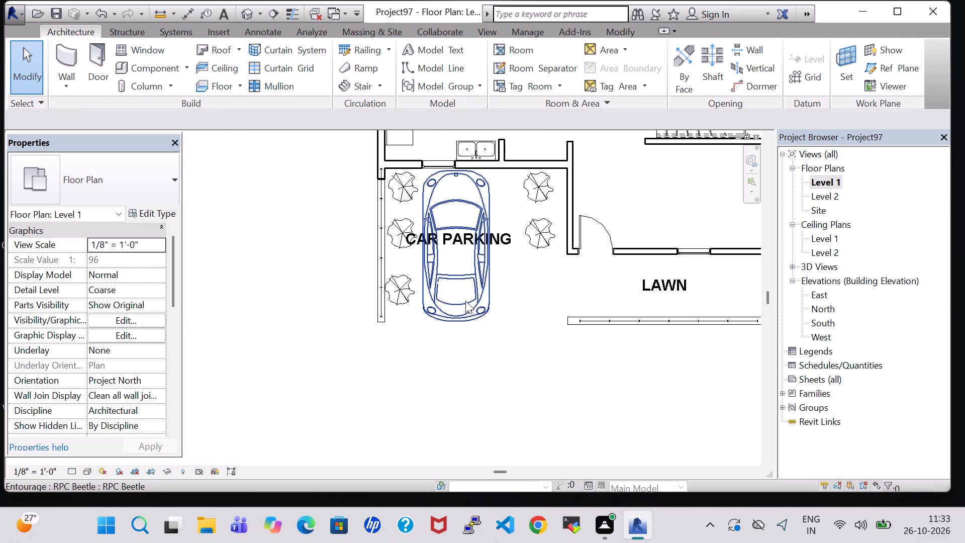
{"action": "left_click", "coordinate": [243, 14]}
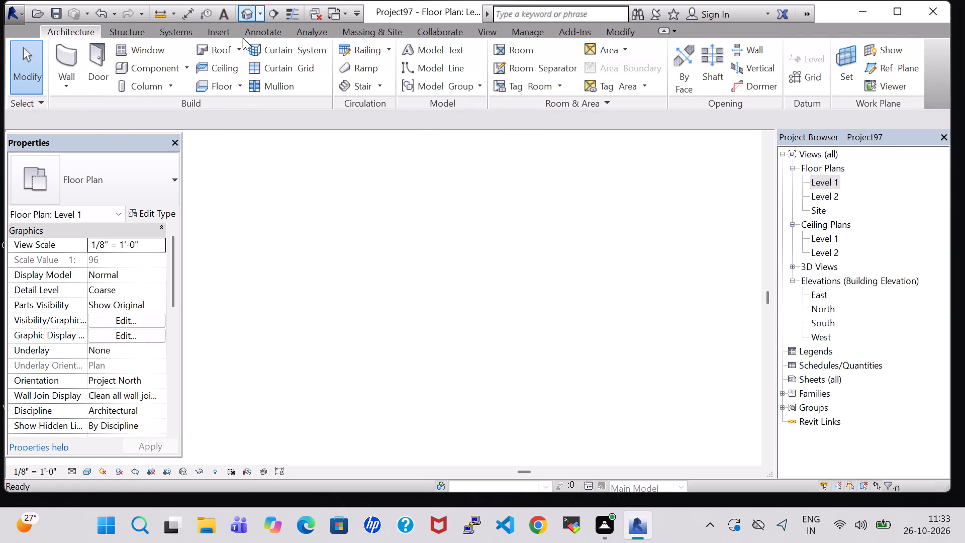
{"action": "middle_click_drag", "start_coordinate": [437, 380], "coordinate": [437, 377], "text": "shift"}
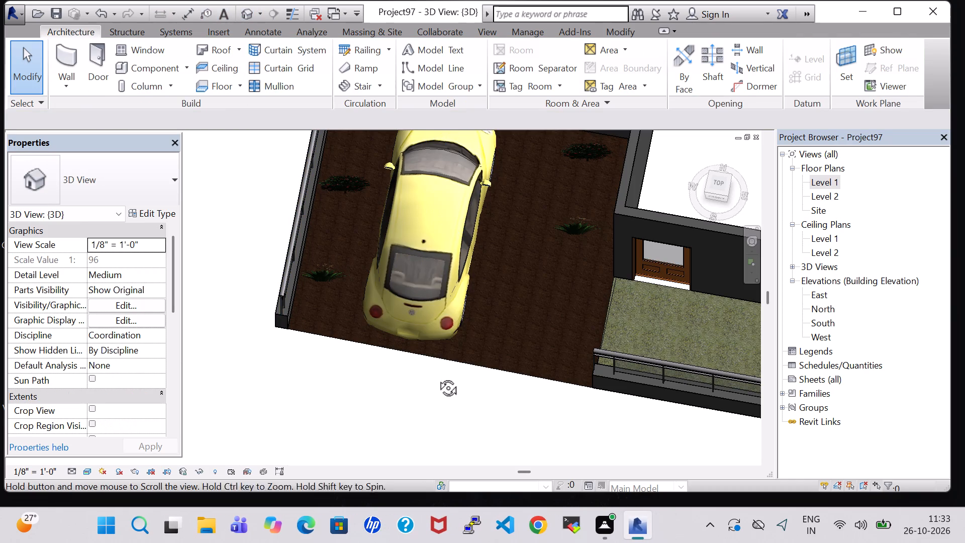
{"action": "middle_click_drag", "start_coordinate": [437, 377], "coordinate": [479, 290], "text": "shift"}
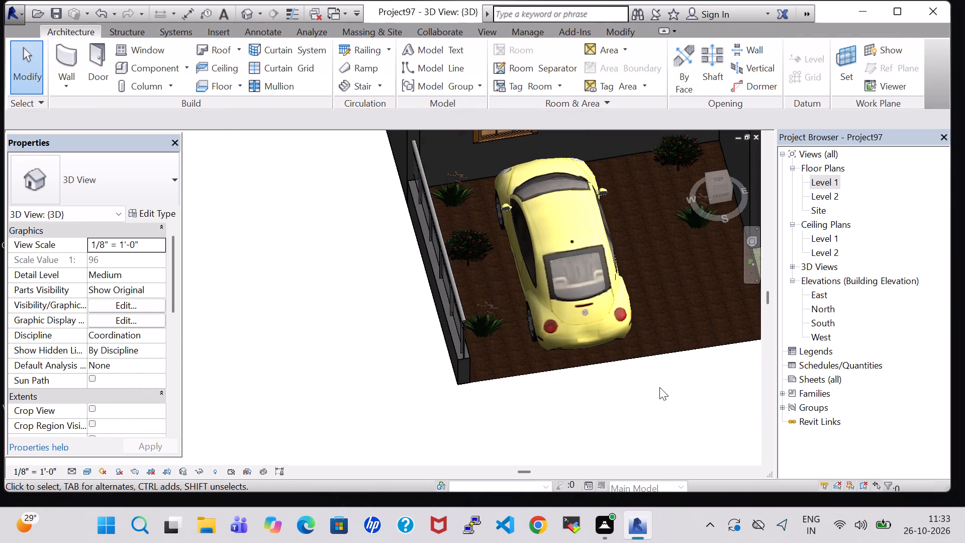
{"action": "middle_click_drag", "start_coordinate": [659, 387], "coordinate": [583, 393]}
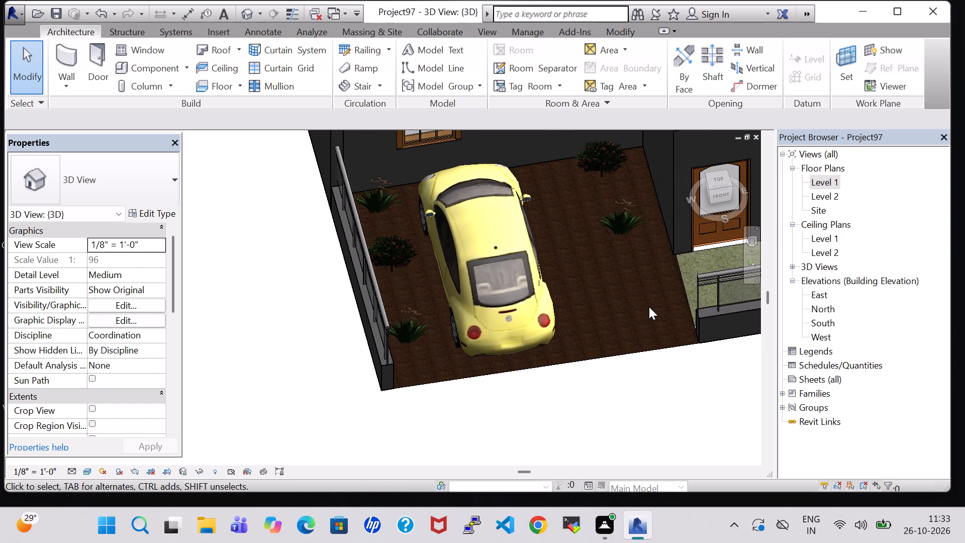
{"action": "double_click", "coordinate": [828, 187]}
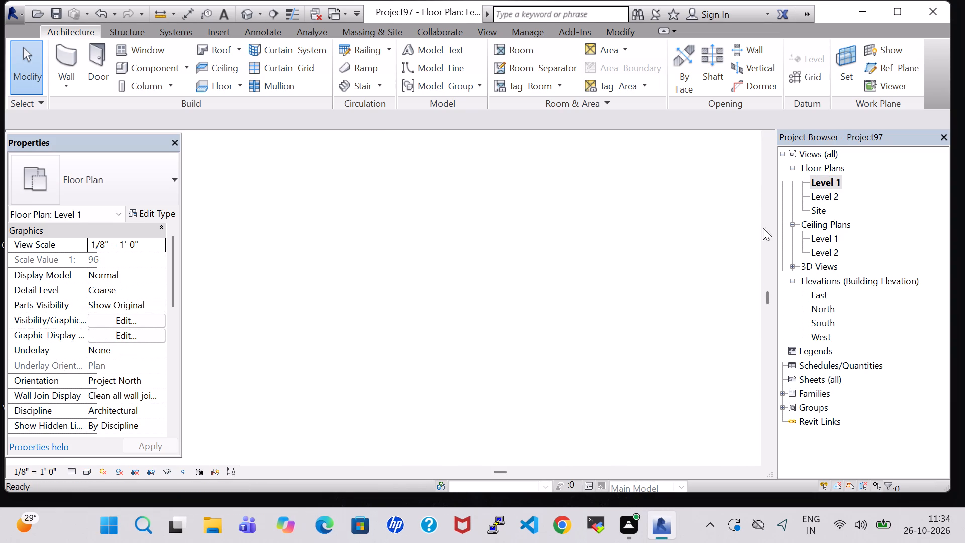
{"action": "left_click", "coordinate": [537, 188]}
{"action": "right_click", "coordinate": [537, 188]}
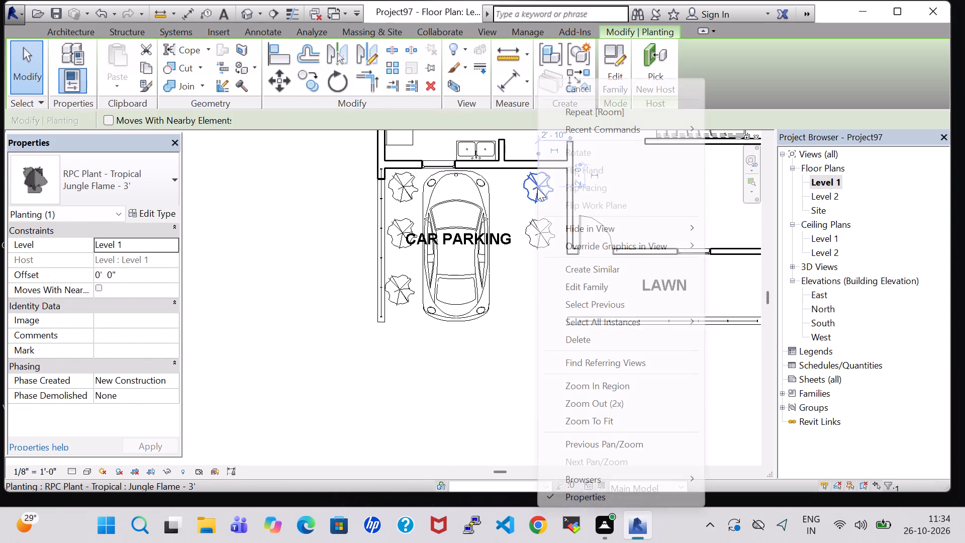
{"action": "left_click", "coordinate": [613, 270]}
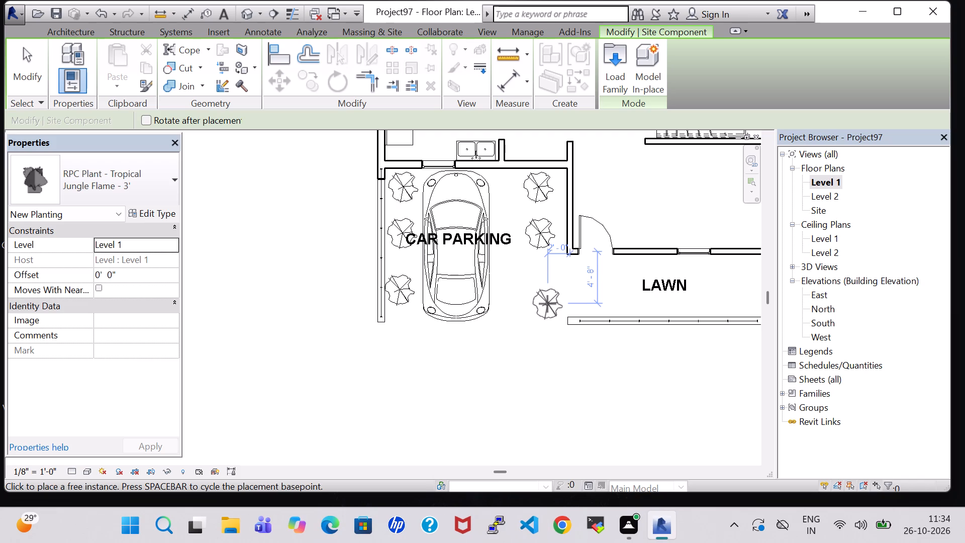
{"action": "left_click", "coordinate": [547, 308]}
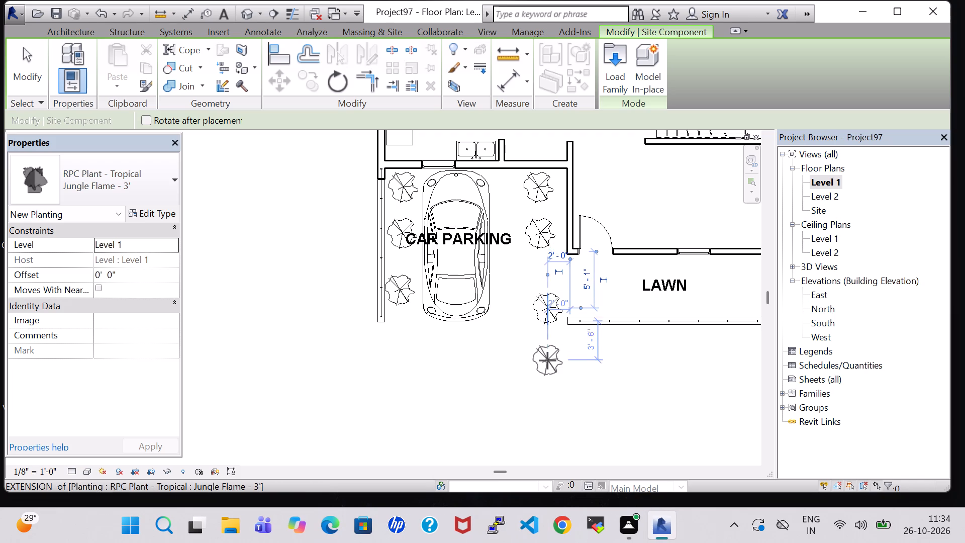
{"action": "key", "text": "Escape"}
{"action": "key", "text": "Escape"}
In the 3D view, nudge the plant by the lawn railing slightly toward the front edge of the parking area.
{"action": "left_click", "coordinate": [240, 11]}
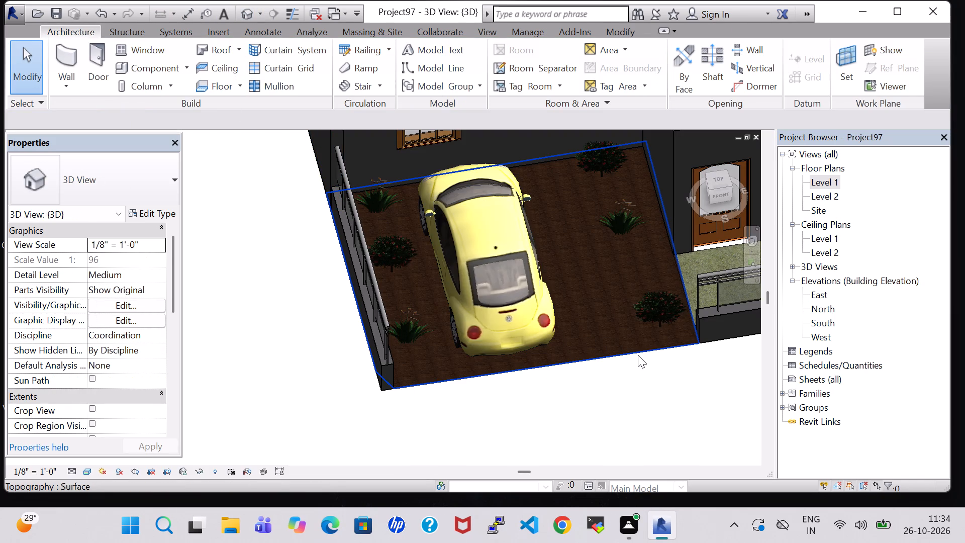
{"action": "left_click", "coordinate": [657, 321]}
{"action": "key", "text": "Down"}
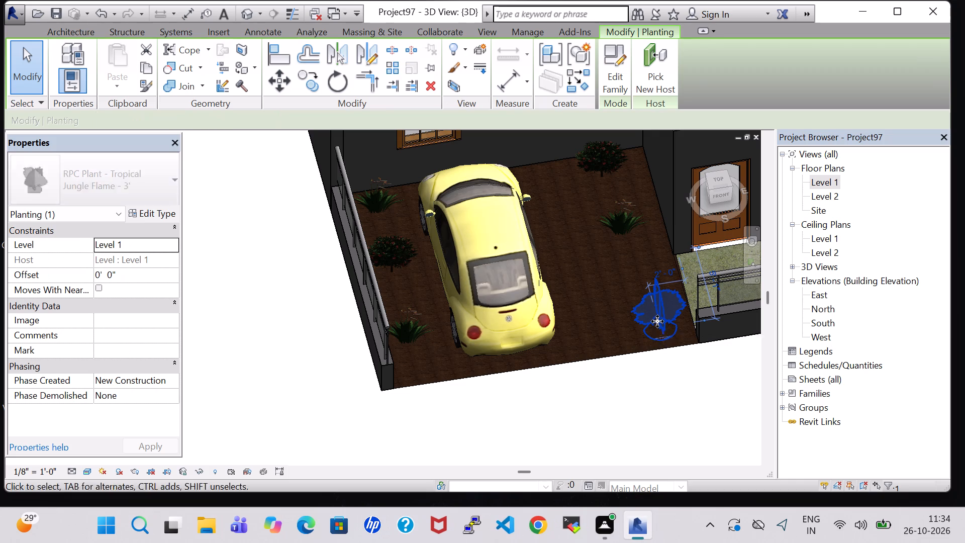
{"action": "key", "text": "Down"}
{"action": "left_click", "coordinate": [600, 406]}
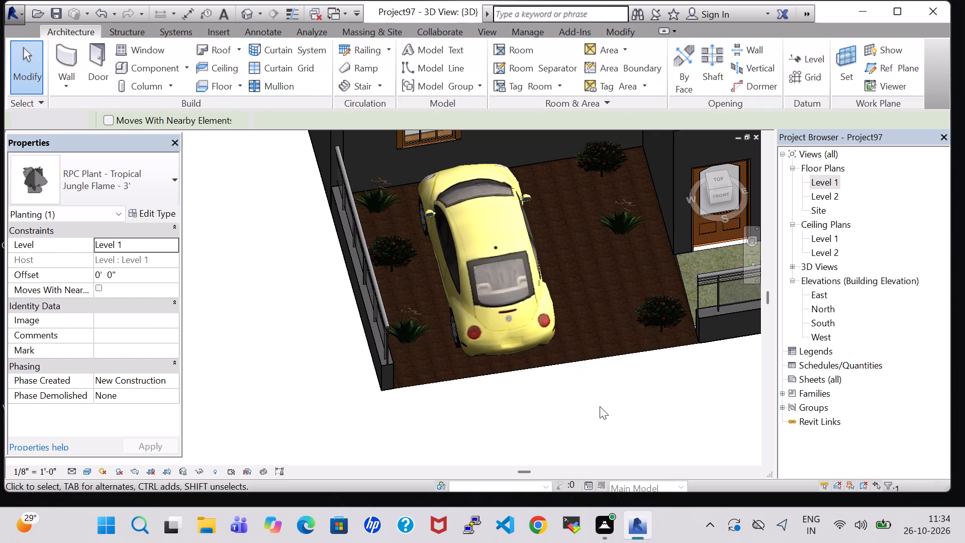
Examine the plant arrangement around the car and the lawn in both the 3D view and the Level 1 plan.
{"action": "middle_click_drag", "start_coordinate": [600, 406], "coordinate": [560, 383], "text": "shift"}
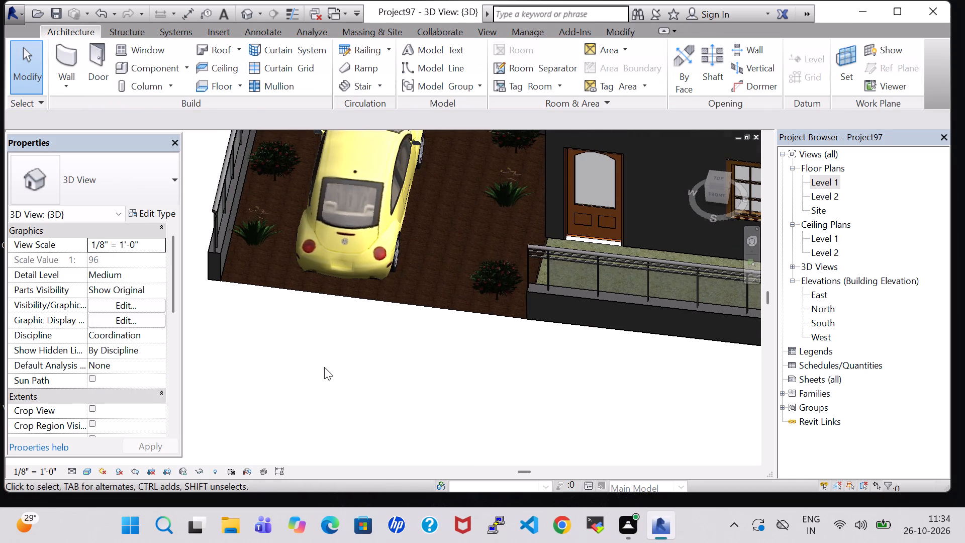
{"action": "middle_click_drag", "start_coordinate": [348, 359], "coordinate": [397, 373]}
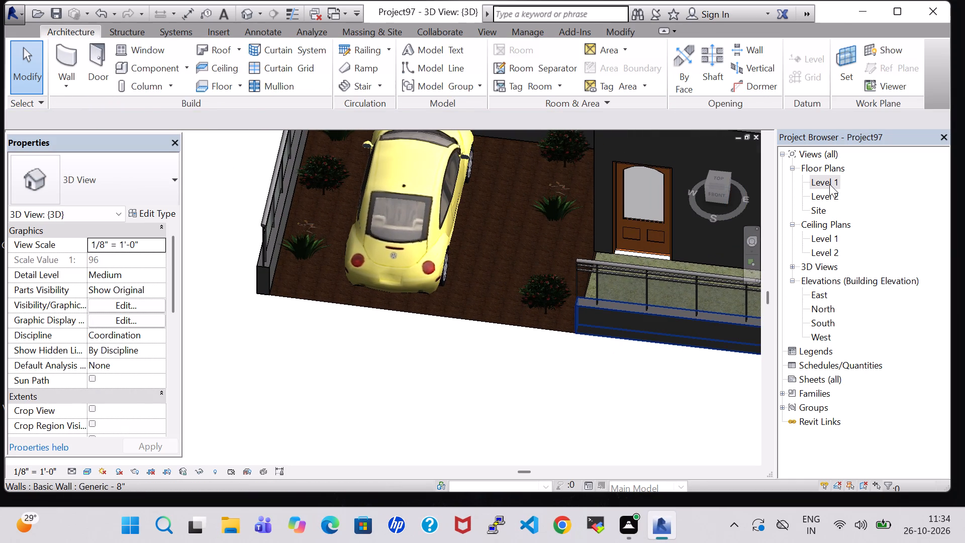
{"action": "double_click", "coordinate": [829, 184]}
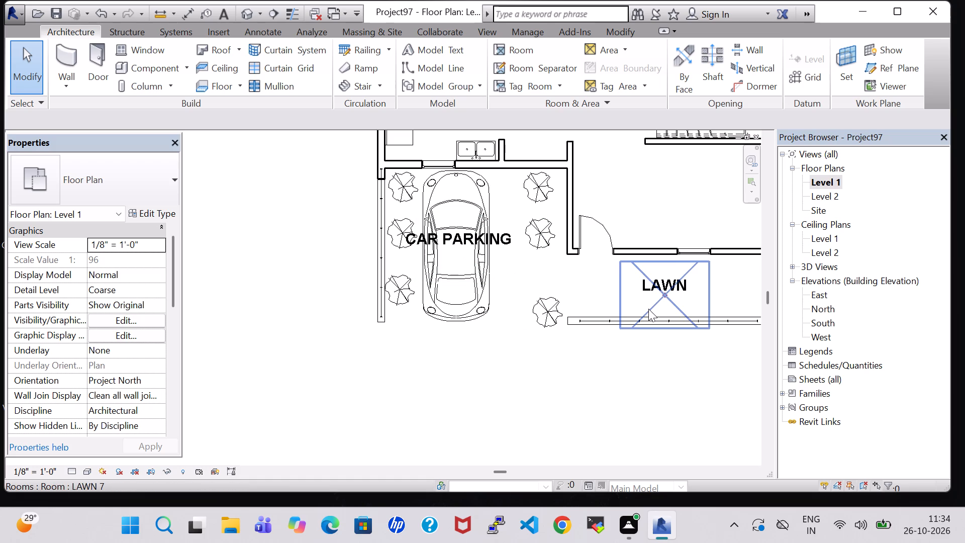
{"action": "scroll", "coordinate": [648, 309], "scroll_direction": "down", "scroll_amount": 2}
{"action": "middle_click_drag", "start_coordinate": [680, 376], "coordinate": [658, 382]}
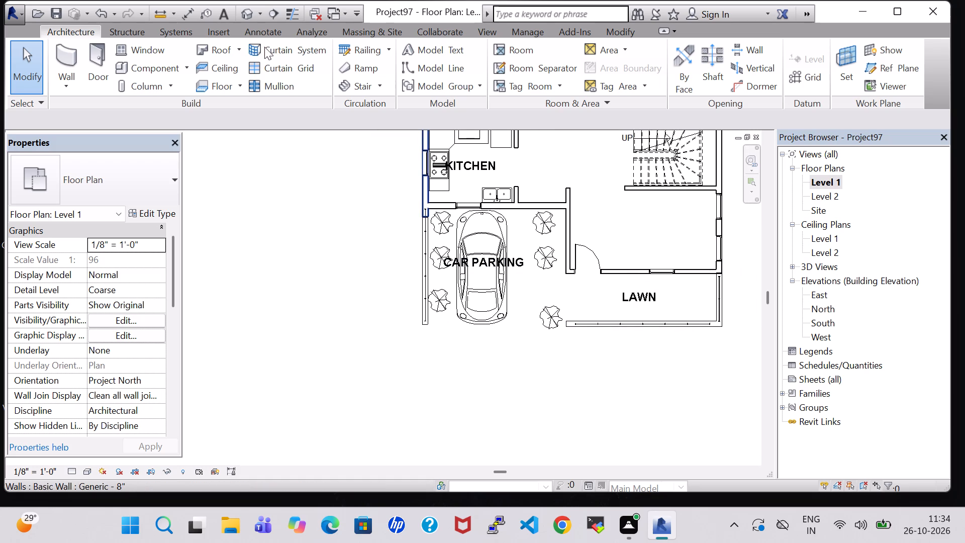
{"action": "left_click", "coordinate": [254, 10]}
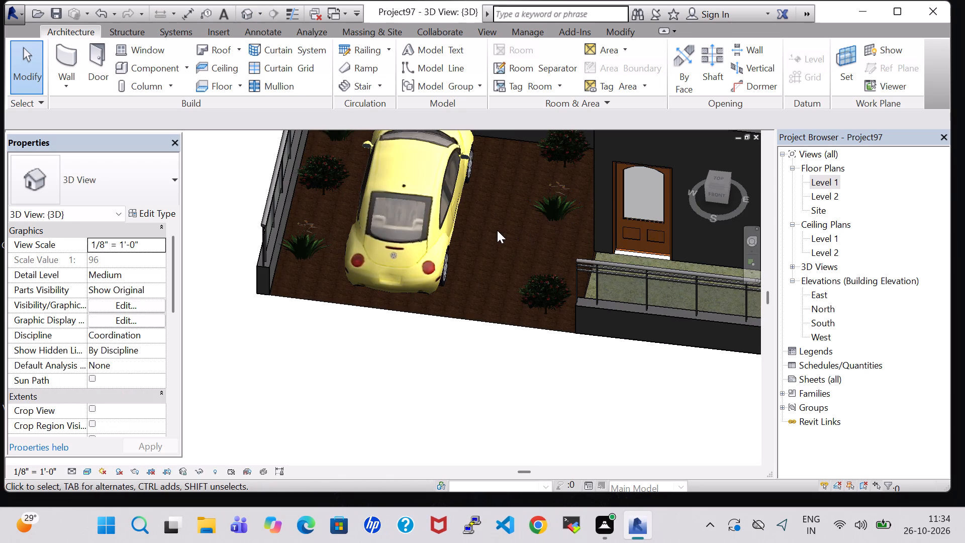
{"action": "middle_click_drag", "start_coordinate": [497, 230], "coordinate": [502, 295], "text": "shift"}
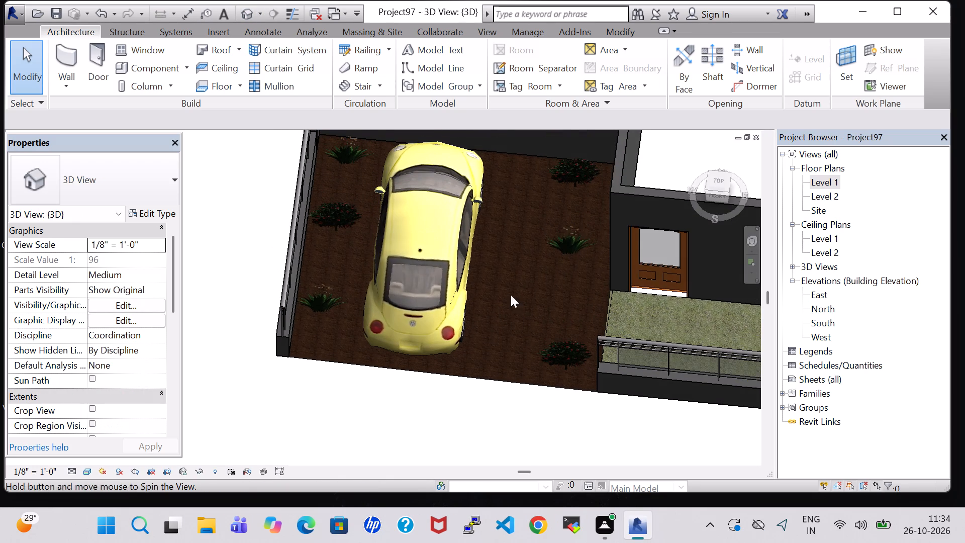
{"action": "middle_click_drag", "start_coordinate": [549, 276], "coordinate": [392, 281]}
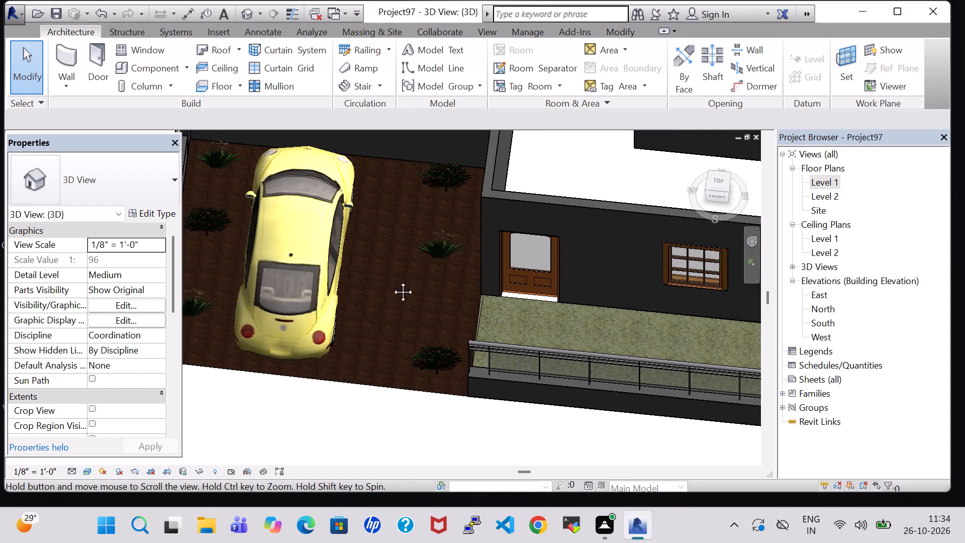
{"action": "middle_click_drag", "start_coordinate": [392, 281], "coordinate": [363, 279]}
In the Level 1 plan, place three Jungle Flame - 3' plants across the lawn, about 1'-9", 6'-5" and 13'-5" from its outer side wall.
{"action": "double_click", "coordinate": [819, 178]}
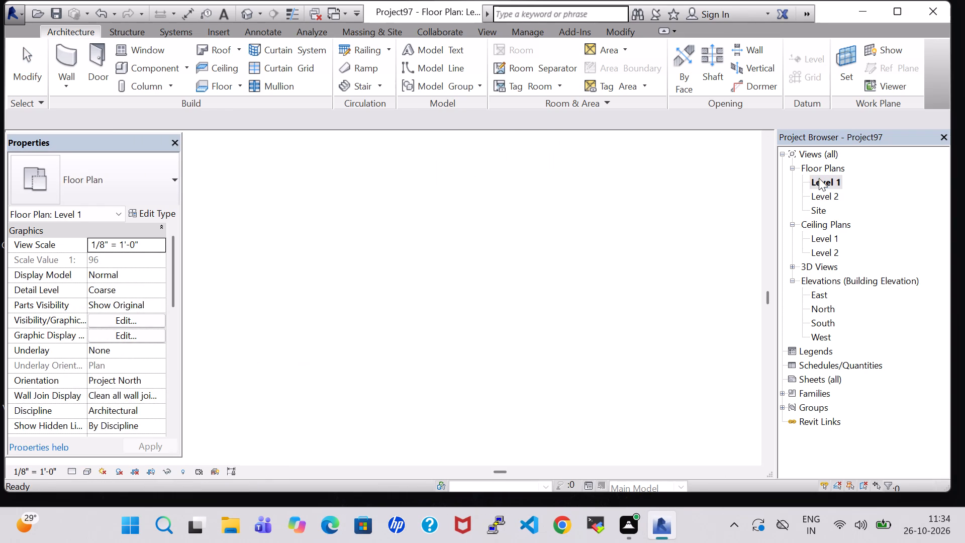
{"action": "left_click", "coordinate": [541, 311]}
{"action": "right_click", "coordinate": [541, 311]}
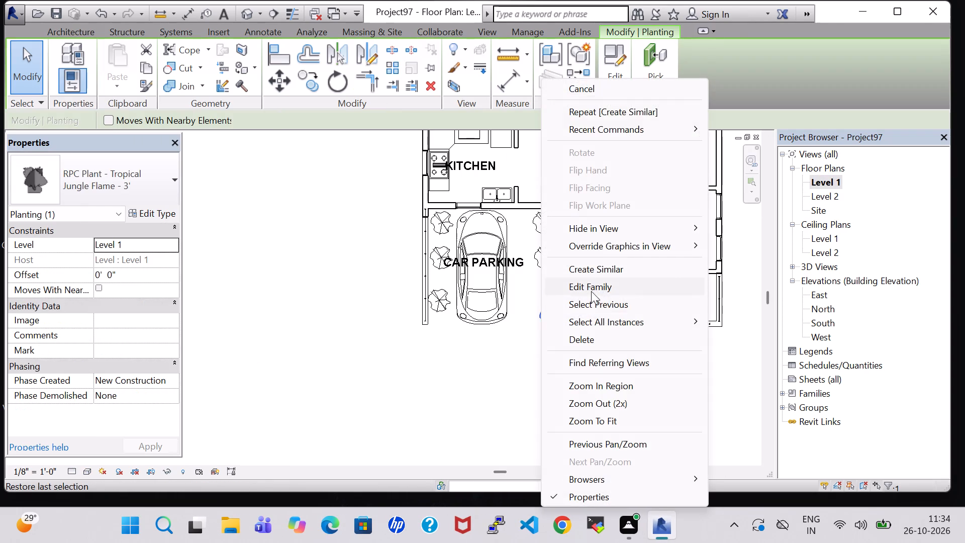
{"action": "left_click", "coordinate": [606, 273]}
{"action": "scroll", "coordinate": [696, 288], "scroll_direction": "up", "scroll_amount": 6}
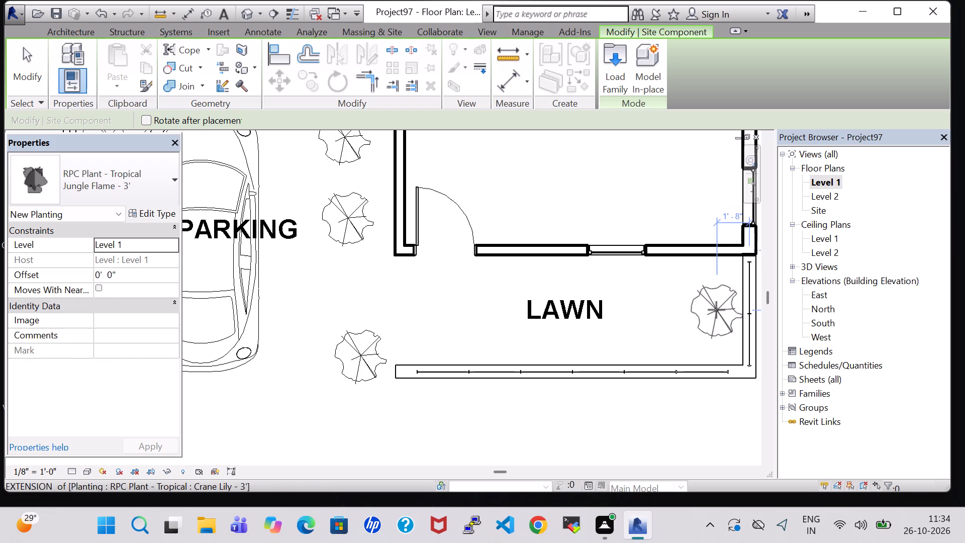
{"action": "left_click", "coordinate": [716, 307]}
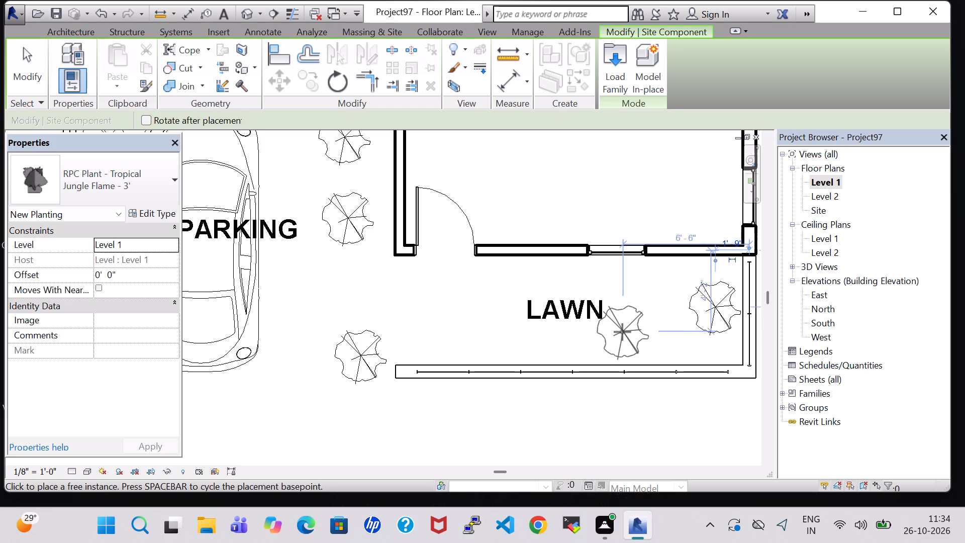
{"action": "left_click", "coordinate": [624, 333]}
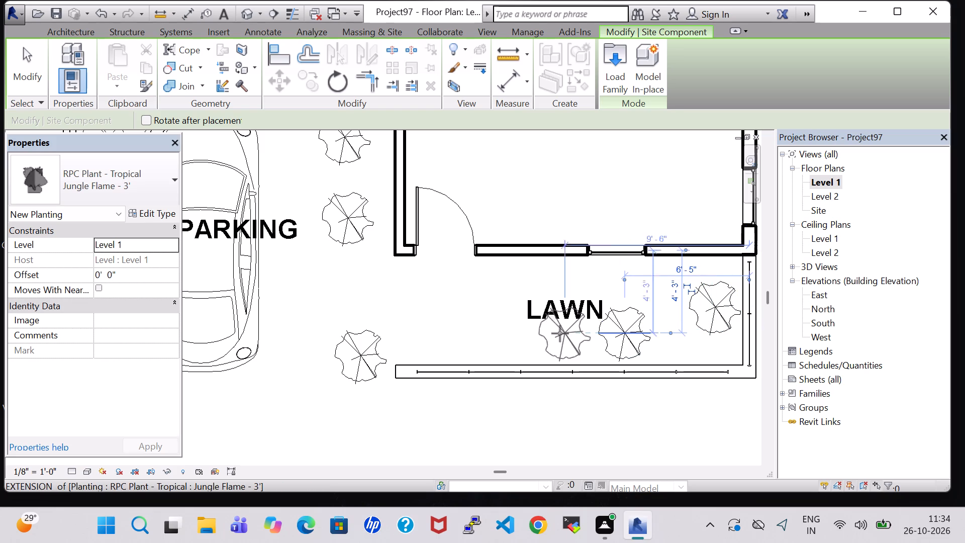
{"action": "left_click", "coordinate": [489, 332]}
{"action": "key", "text": "Escape"}
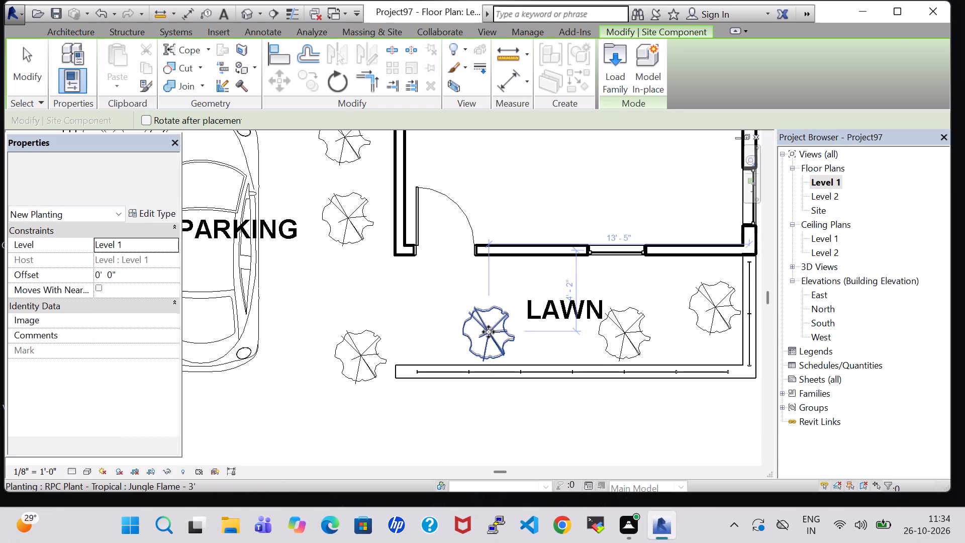
{"action": "key", "text": "Escape"}
Change the two outermost lawn plants, one nearest the door and one by the side railing, to Crane Lily - 3'.
{"action": "left_click", "coordinate": [367, 331]}
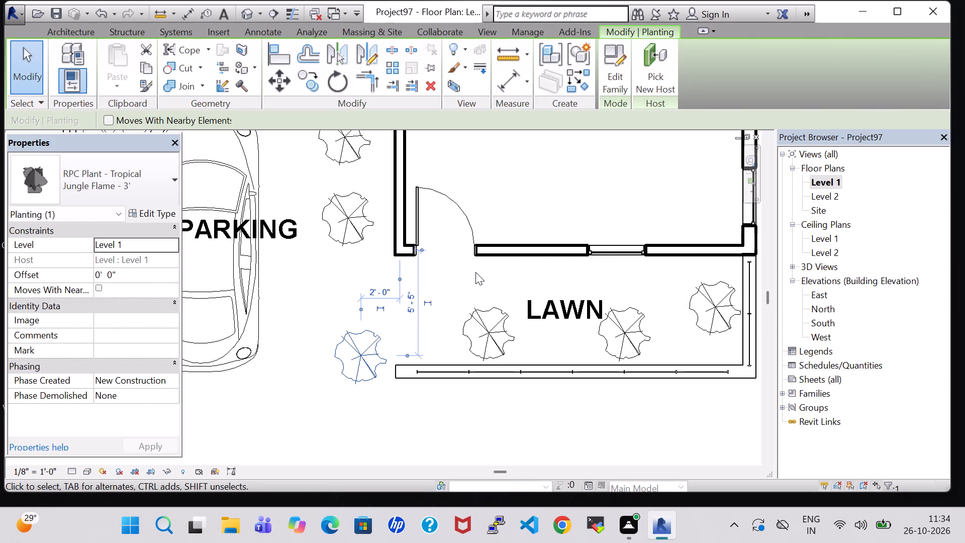
{"action": "left_click", "coordinate": [475, 272]}
{"action": "left_click", "coordinate": [479, 307]}
{"action": "left_click", "coordinate": [141, 182]}
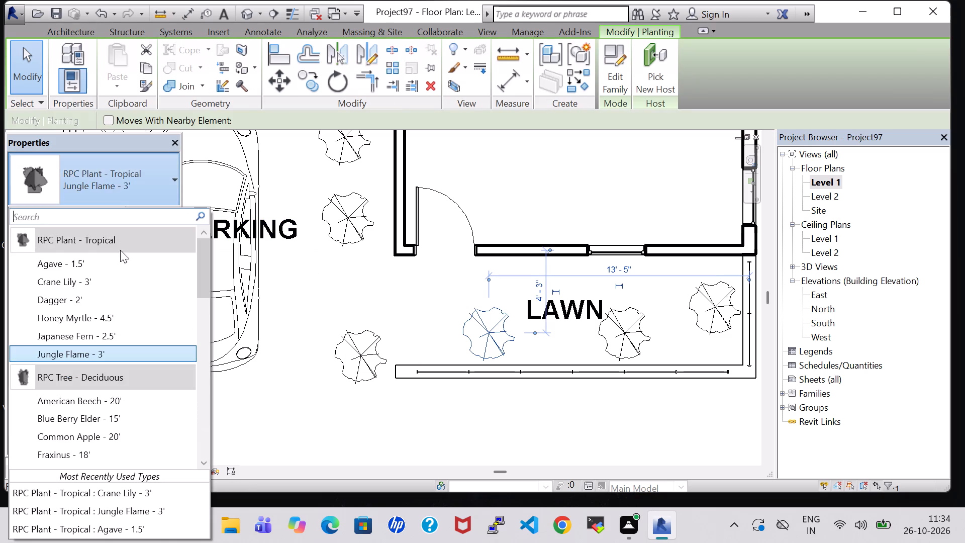
{"action": "left_click", "coordinate": [114, 280]}
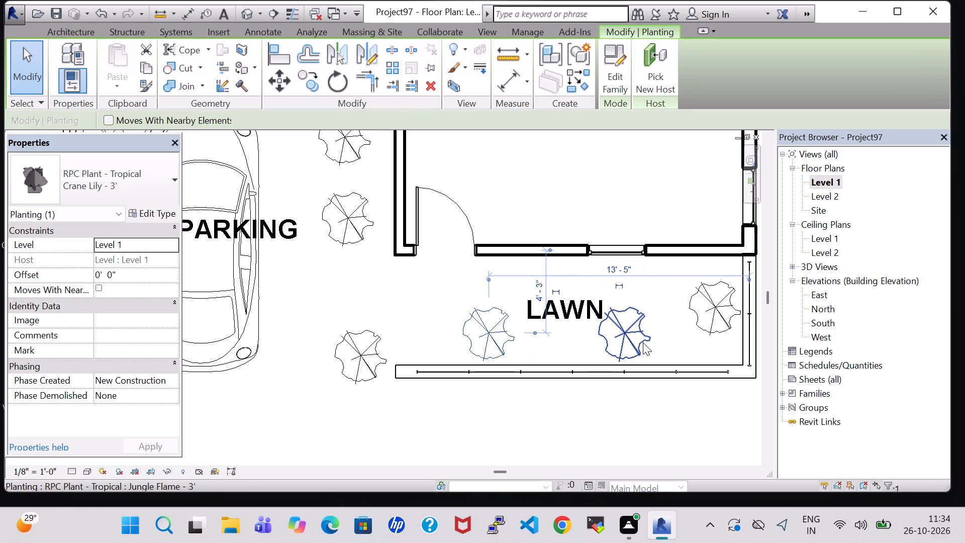
{"action": "left_click", "coordinate": [643, 342]}
{"action": "left_click", "coordinate": [668, 392]}
{"action": "left_click", "coordinate": [701, 327]}
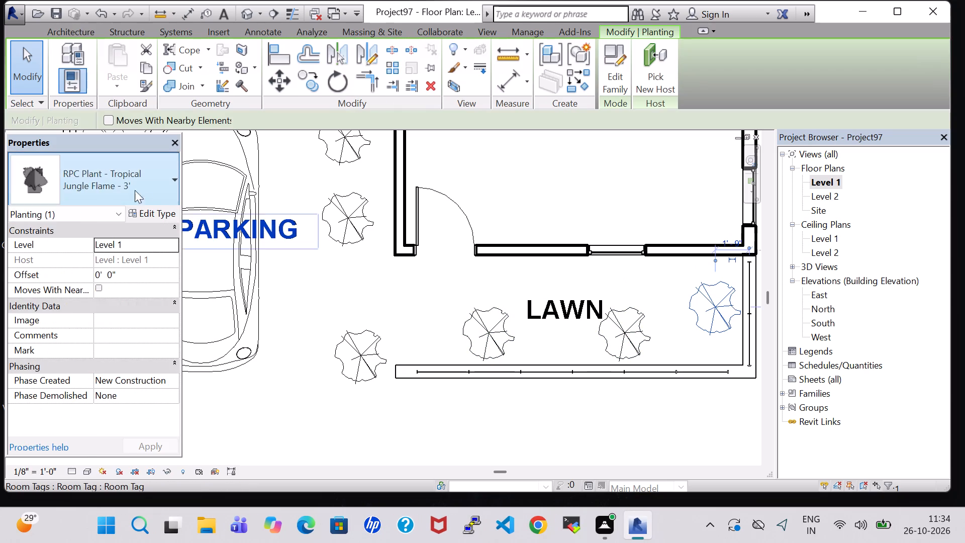
{"action": "left_click", "coordinate": [91, 176]}
{"action": "left_click", "coordinate": [120, 277]}
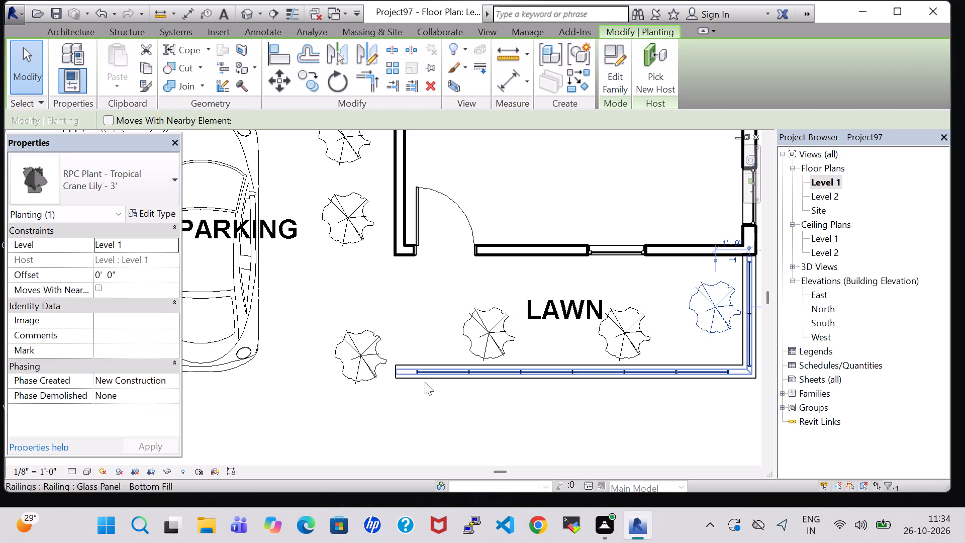
{"action": "left_click", "coordinate": [503, 402]}
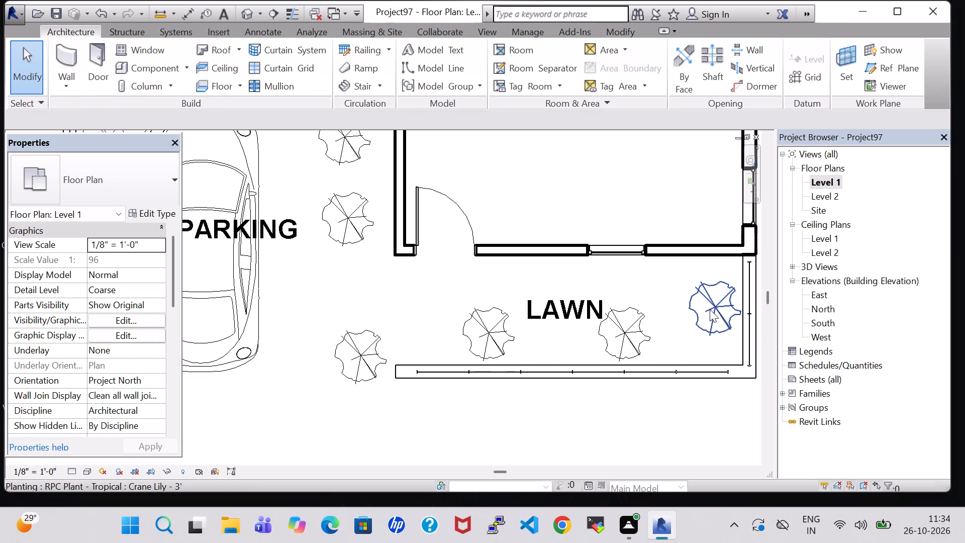
Nudge the Crane Lily at the lawn's outer end slightly away from the side railing.
{"action": "key", "text": "Left"}
{"action": "left_click", "coordinate": [711, 309]}
{"action": "key", "text": "Left"}
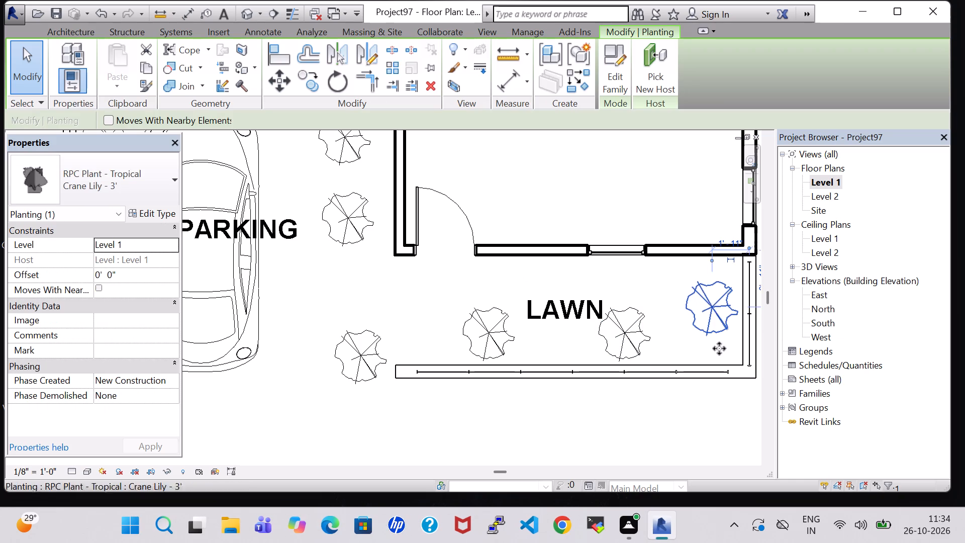
{"action": "left_click", "coordinate": [704, 410]}
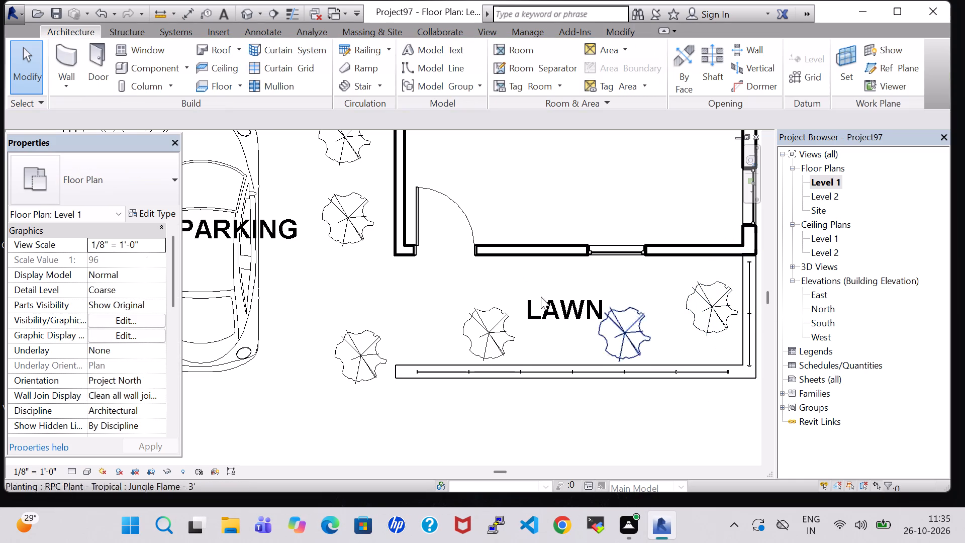
In the 3D view, nudge the Crane Lily nearest the entrance door along the front railing toward the middle lawn plant.
{"action": "left_click", "coordinate": [242, 14]}
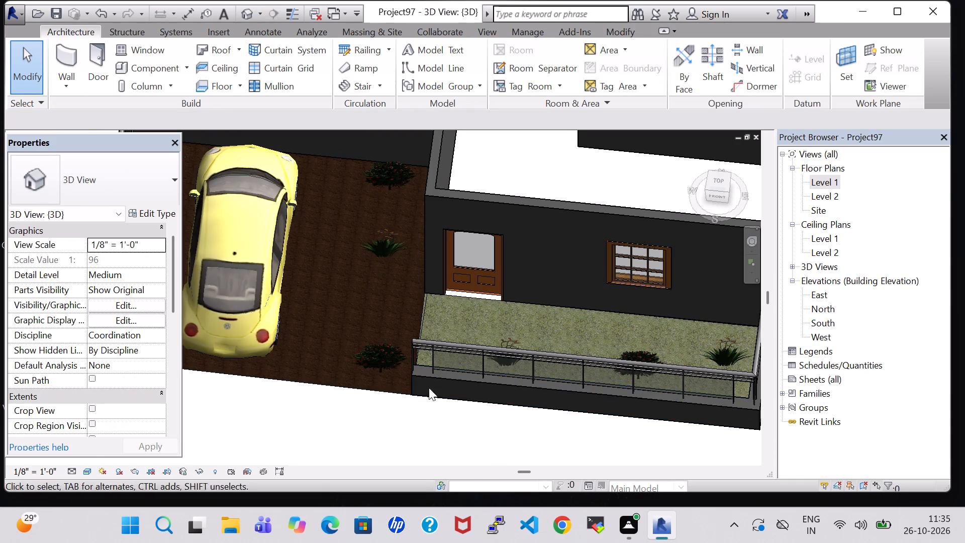
{"action": "middle_click_drag", "start_coordinate": [443, 423], "coordinate": [467, 327], "text": "shift"}
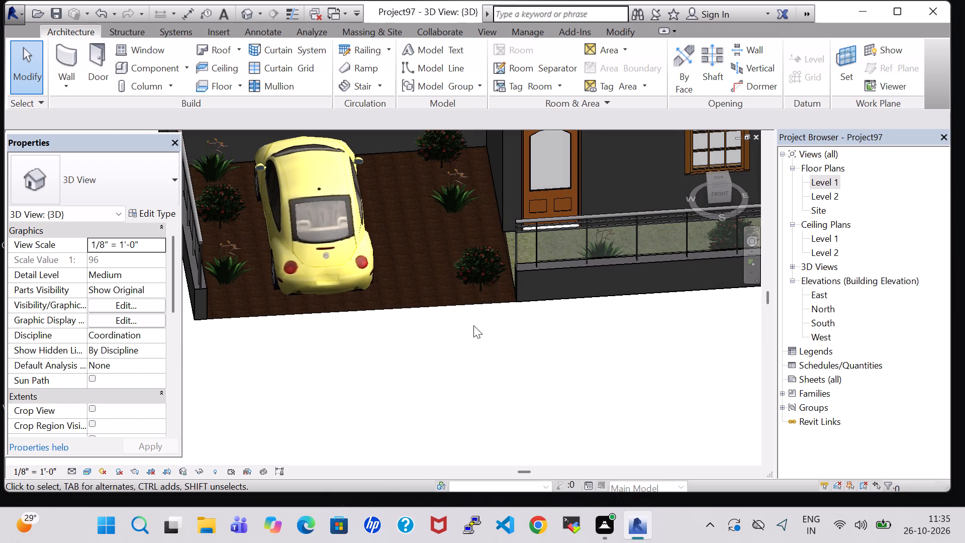
{"action": "middle_click_drag", "start_coordinate": [645, 319], "coordinate": [457, 340]}
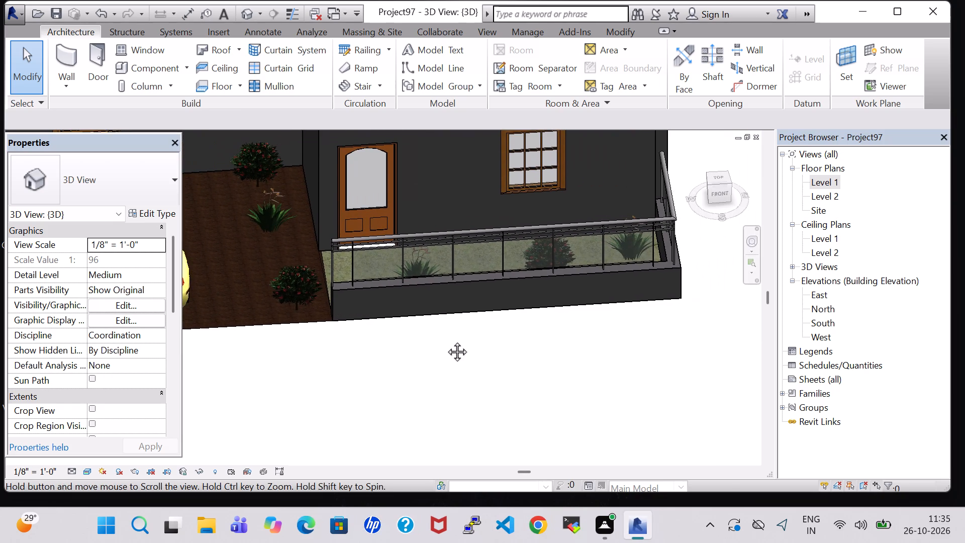
{"action": "left_click", "coordinate": [414, 266]}
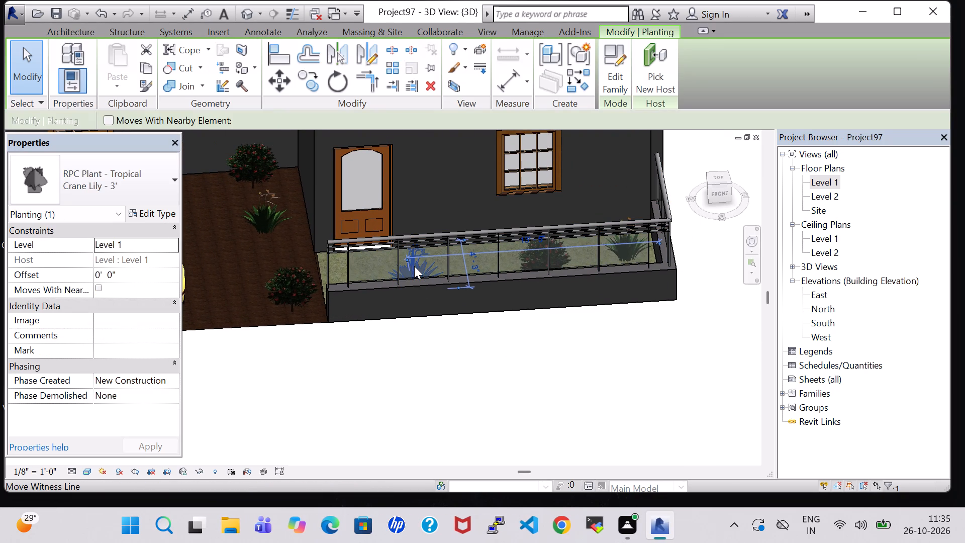
{"action": "key", "text": "Right"}
{"action": "key", "text": "Right"}
{"action": "key", "text": "Right"}
{"action": "key", "text": "Right"}
{"action": "key", "text": "Right"}
{"action": "key", "text": "Right"}
{"action": "key", "text": "Right"}
{"action": "key", "text": "Right"}
{"action": "key", "text": "Right"}
{"action": "key", "text": "Right"}
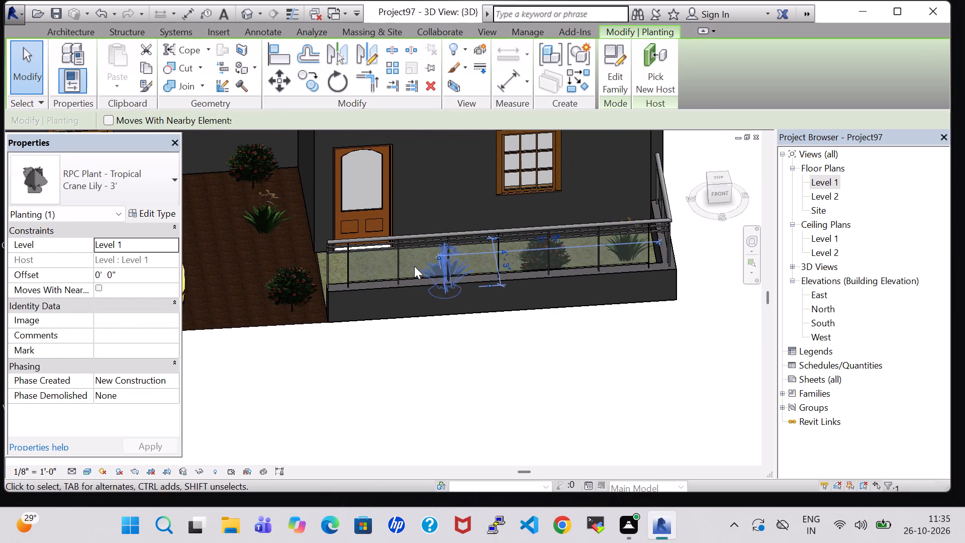
{"action": "left_click", "coordinate": [478, 394]}
{"action": "middle_click_drag", "start_coordinate": [483, 363], "coordinate": [483, 401], "text": "shift"}
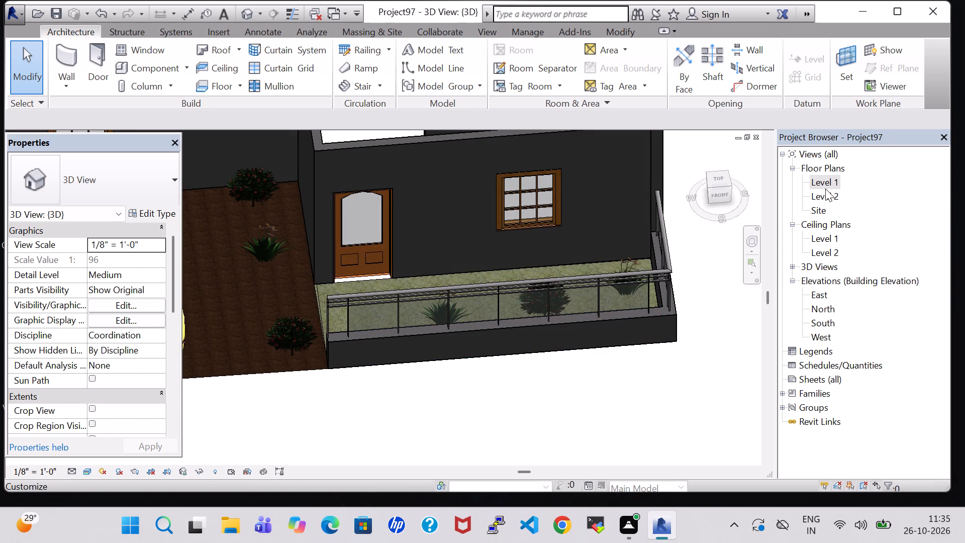
Examine the whole Level 1 plan, from the backyard and bedrooms to the car parking and lawn.
{"action": "double_click", "coordinate": [825, 184]}
{"action": "scroll", "coordinate": [565, 246], "scroll_direction": "down", "scroll_amount": 1}
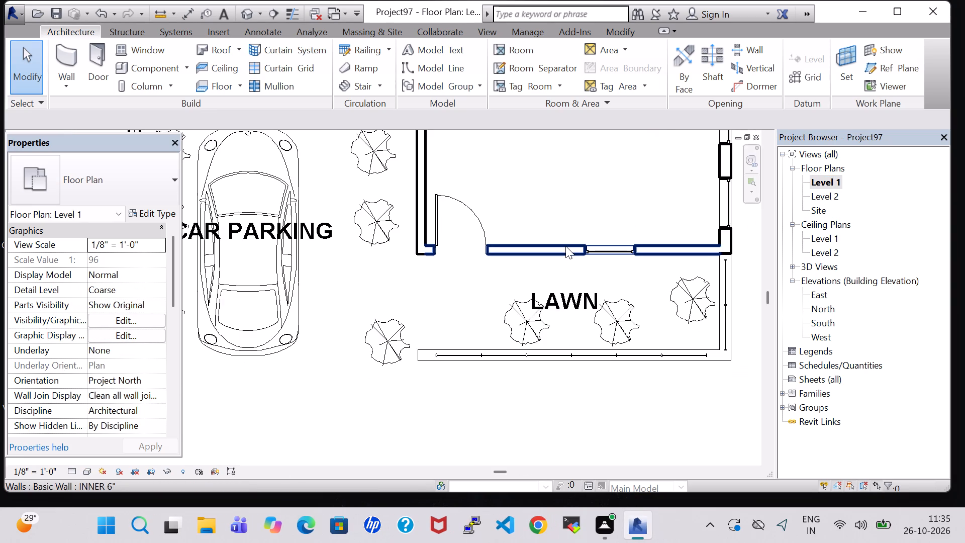
{"action": "scroll", "coordinate": [565, 246], "scroll_direction": "down", "scroll_amount": 1}
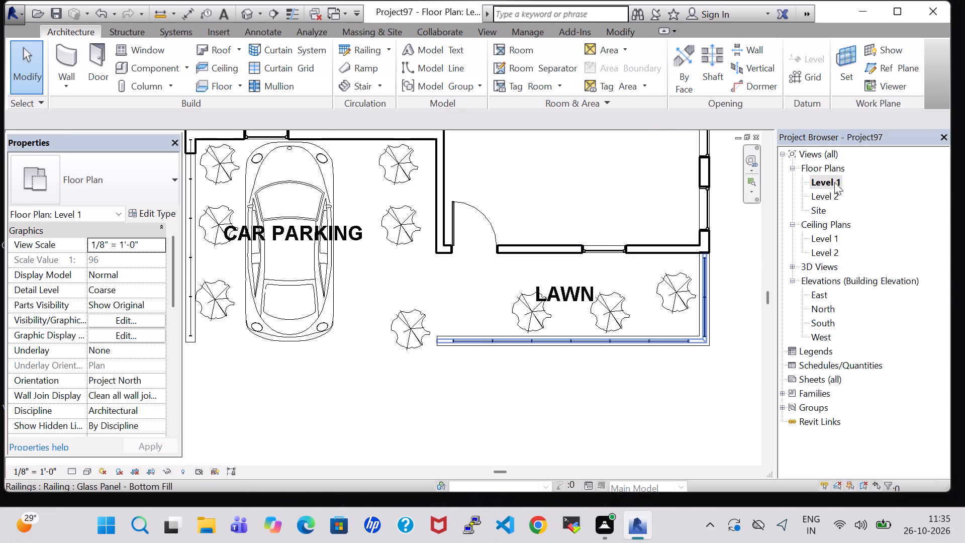
{"action": "scroll", "coordinate": [692, 356], "scroll_direction": "down", "scroll_amount": 2}
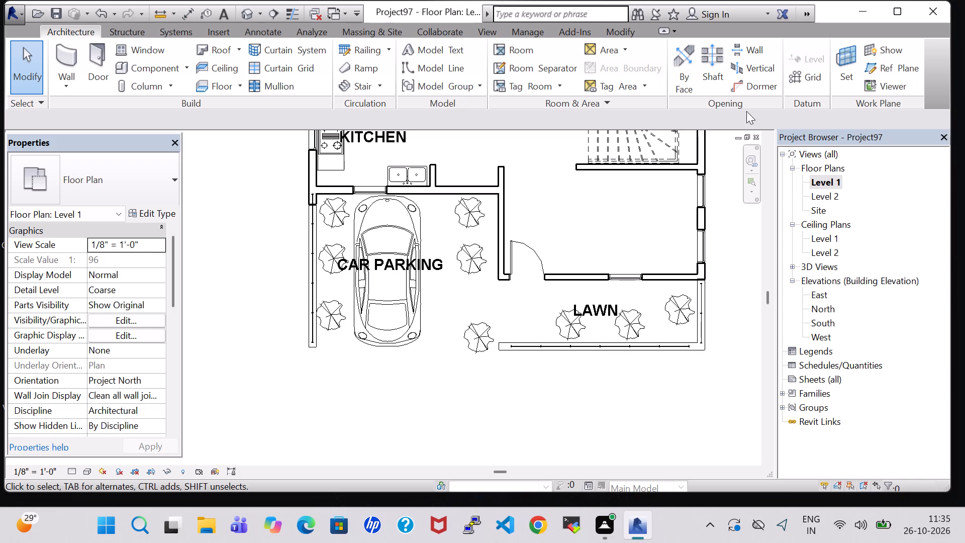
{"action": "scroll", "coordinate": [589, 271], "scroll_direction": "down", "scroll_amount": 1}
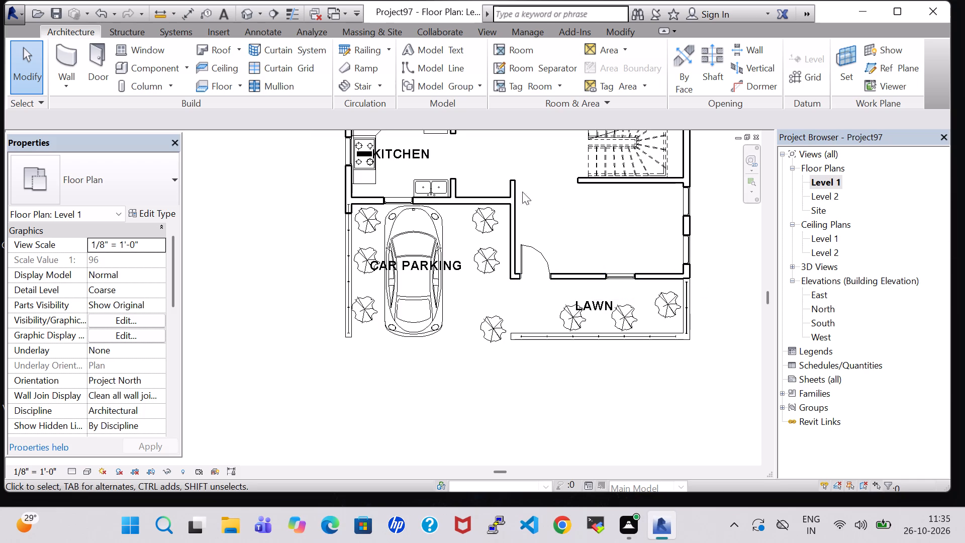
{"action": "scroll", "coordinate": [532, 222], "scroll_direction": "down", "scroll_amount": 1}
{"action": "middle_click_drag", "start_coordinate": [532, 222], "coordinate": [488, 327]}
{"action": "scroll", "coordinate": [490, 327], "scroll_direction": "down", "scroll_amount": 2}
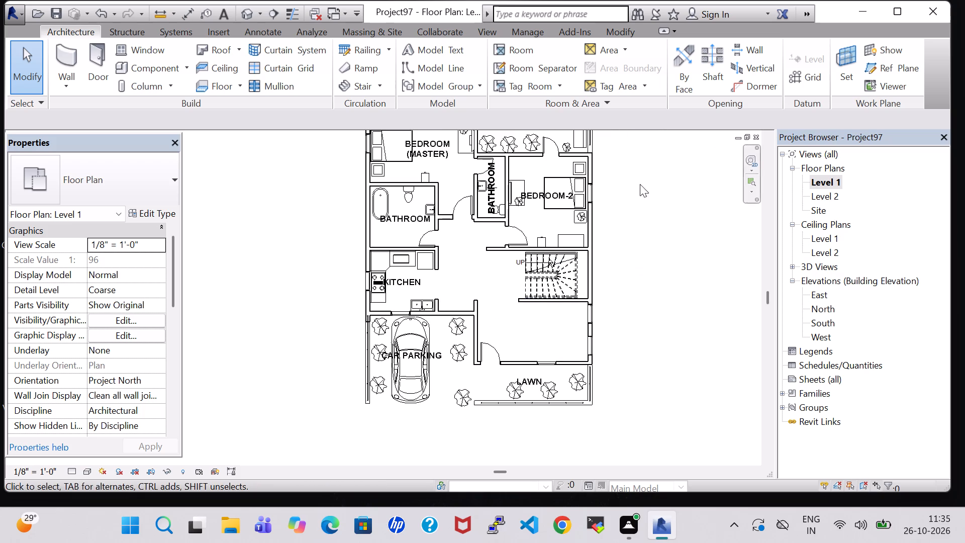
{"action": "middle_click", "coordinate": [621, 189]}
{"action": "middle_click_drag", "start_coordinate": [621, 189], "coordinate": [620, 208]}
{"action": "scroll", "coordinate": [620, 210], "scroll_direction": "down", "scroll_amount": 2}
{"action": "scroll", "coordinate": [364, 177], "scroll_direction": "up", "scroll_amount": 3}
{"action": "scroll", "coordinate": [417, 263], "scroll_direction": "up", "scroll_amount": 4}
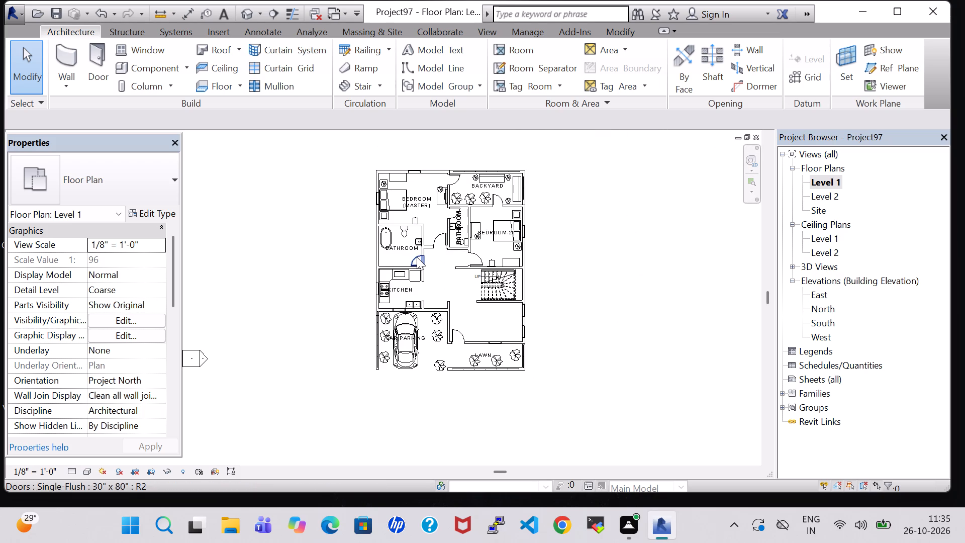
{"action": "scroll", "coordinate": [603, 255], "scroll_direction": "up", "scroll_amount": 2}
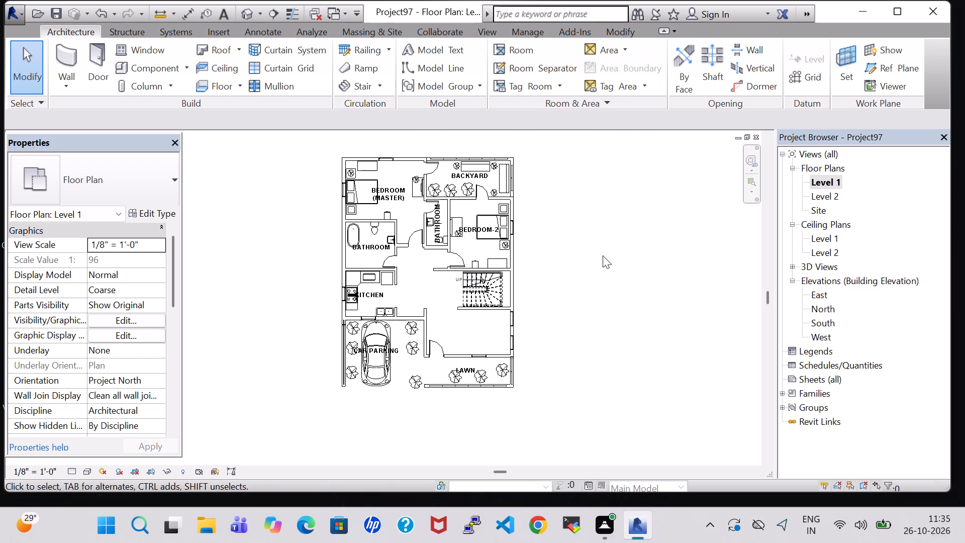
{"action": "middle_click_drag", "start_coordinate": [603, 255], "coordinate": [654, 264]}
{"action": "scroll", "coordinate": [642, 255], "scroll_direction": "up", "scroll_amount": 2}
{"action": "middle_click_drag", "start_coordinate": [641, 252], "coordinate": [681, 254]}
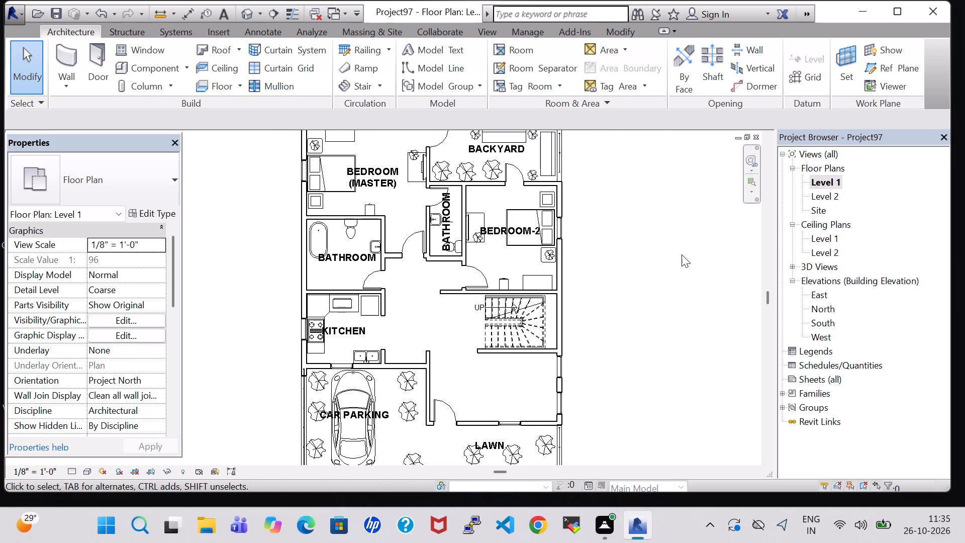
{"action": "middle_click_drag", "start_coordinate": [671, 245], "coordinate": [670, 287]}
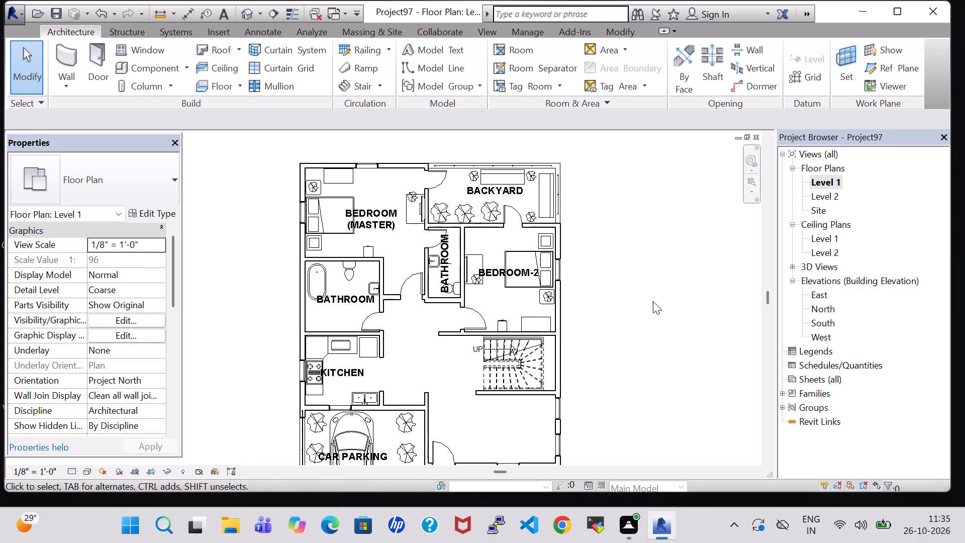
{"action": "middle_click_drag", "start_coordinate": [653, 301], "coordinate": [653, 255]}
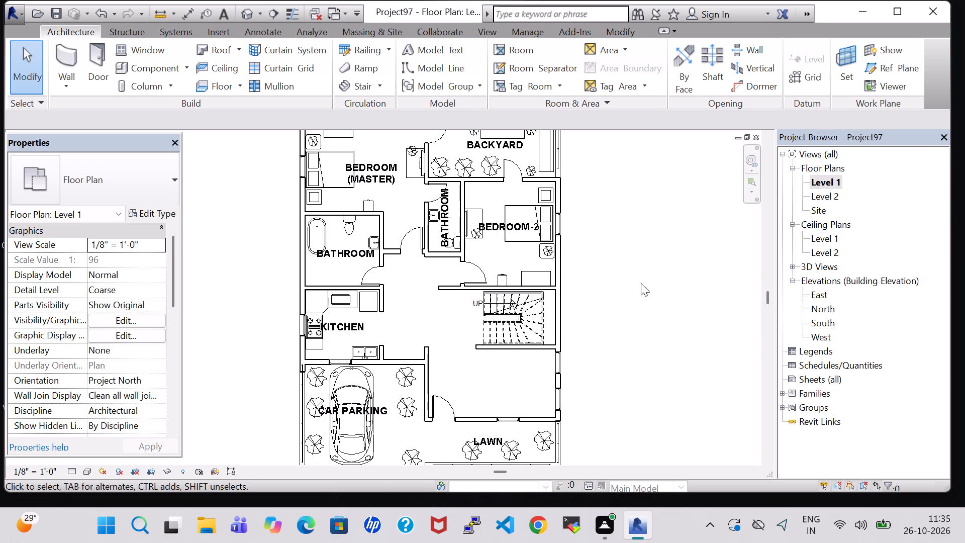
{"action": "middle_click_drag", "start_coordinate": [639, 308], "coordinate": [632, 265]}
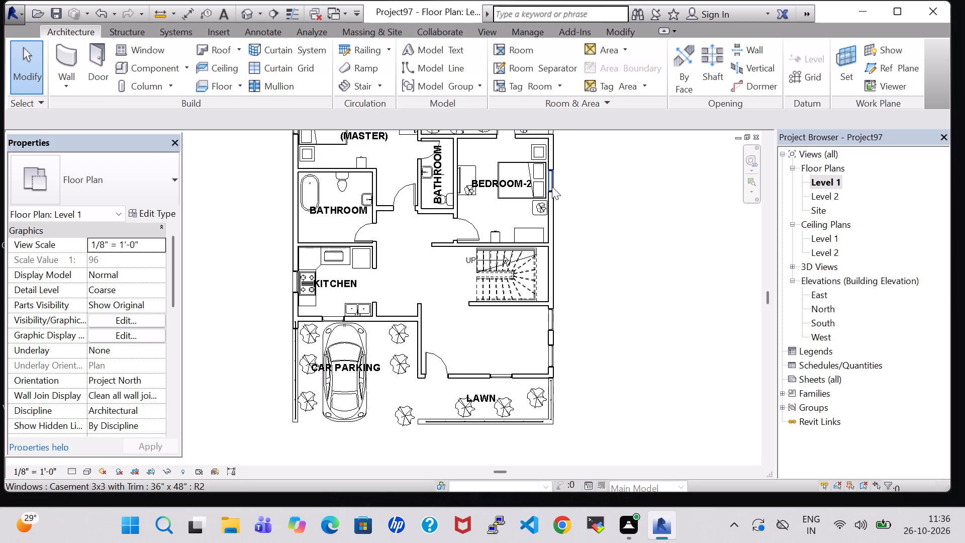
{"action": "middle_click_drag", "start_coordinate": [604, 200], "coordinate": [608, 278]}
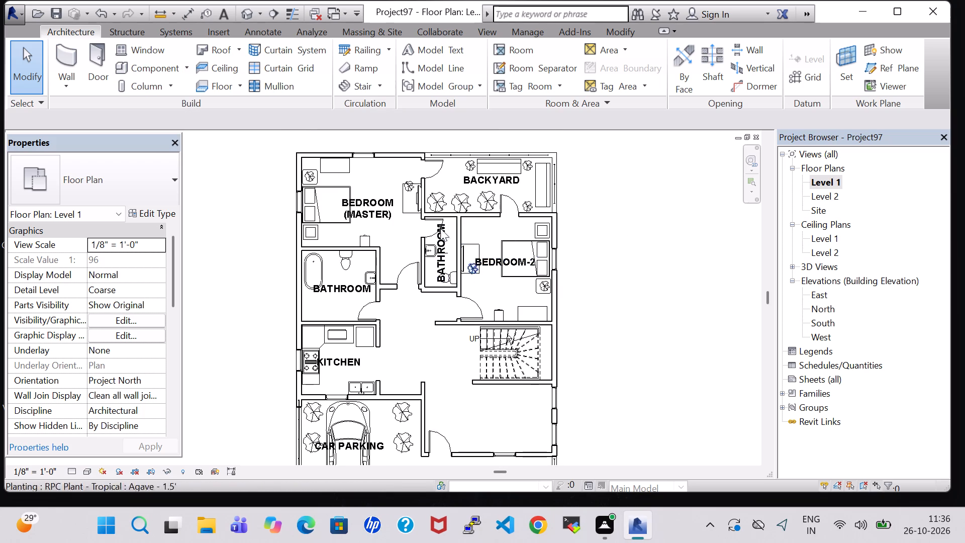
{"action": "middle_click_drag", "start_coordinate": [667, 273], "coordinate": [640, 245]}
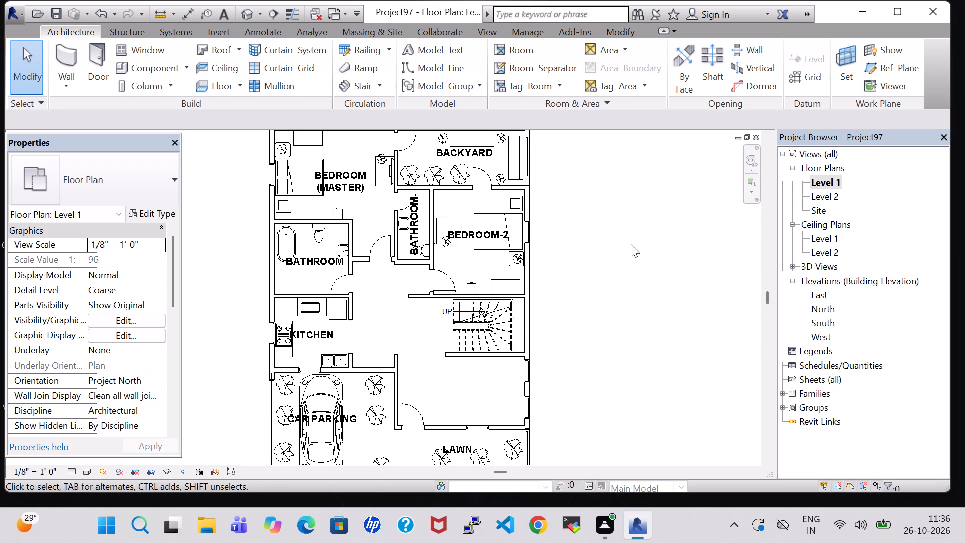
{"action": "scroll", "coordinate": [631, 244], "scroll_direction": "down", "scroll_amount": 1}
{"action": "middle_click", "coordinate": [631, 244]}
{"action": "middle_click", "coordinate": [631, 244]}
{"action": "scroll", "coordinate": [309, 249], "scroll_direction": "up", "scroll_amount": 5}
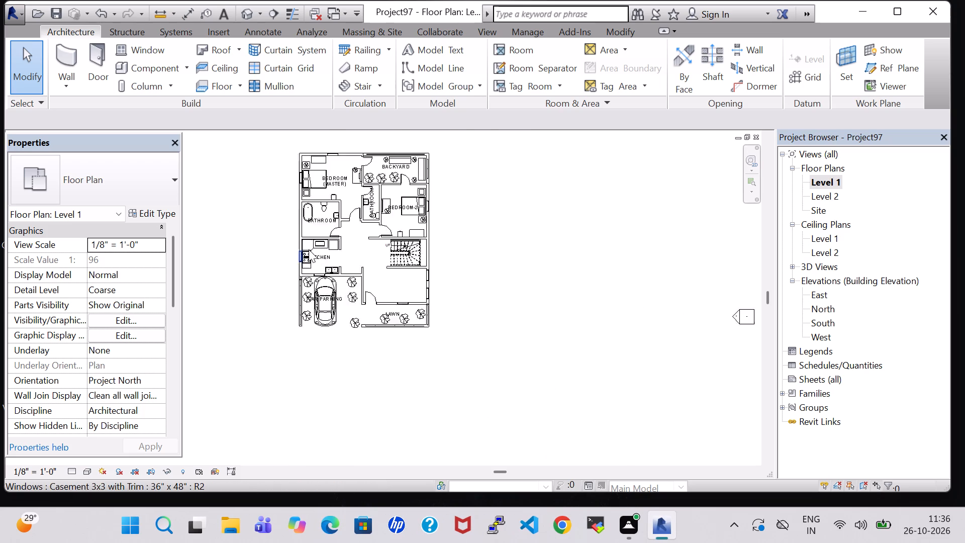
{"action": "scroll", "coordinate": [309, 249], "scroll_direction": "up", "scroll_amount": 2}
{"action": "middle_click_drag", "start_coordinate": [552, 202], "coordinate": [581, 239]}
{"action": "middle_click_drag", "start_coordinate": [583, 244], "coordinate": [614, 276]}
Load the TV Stand family from the Furniture folder of the US Imperial library.
{"action": "left_click", "coordinate": [138, 72]}
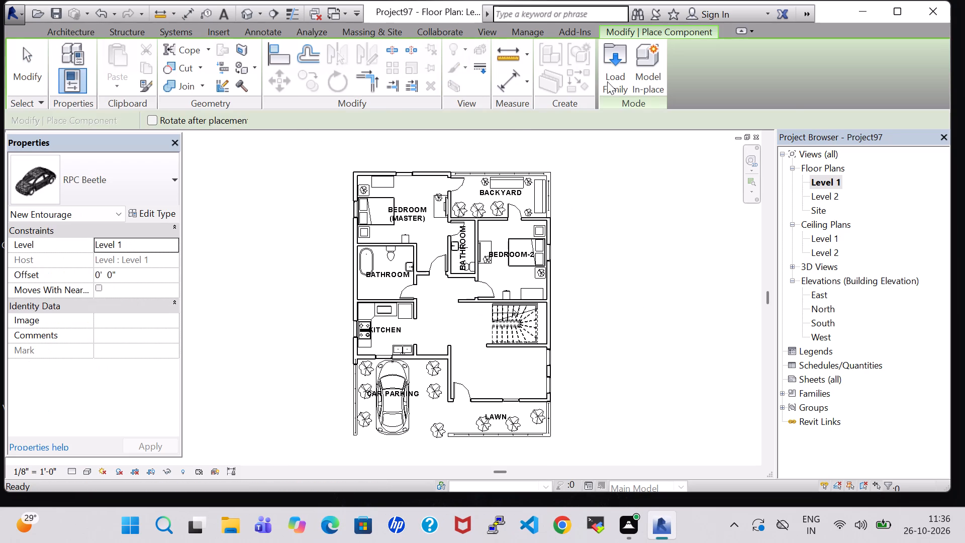
{"action": "left_click", "coordinate": [618, 82]}
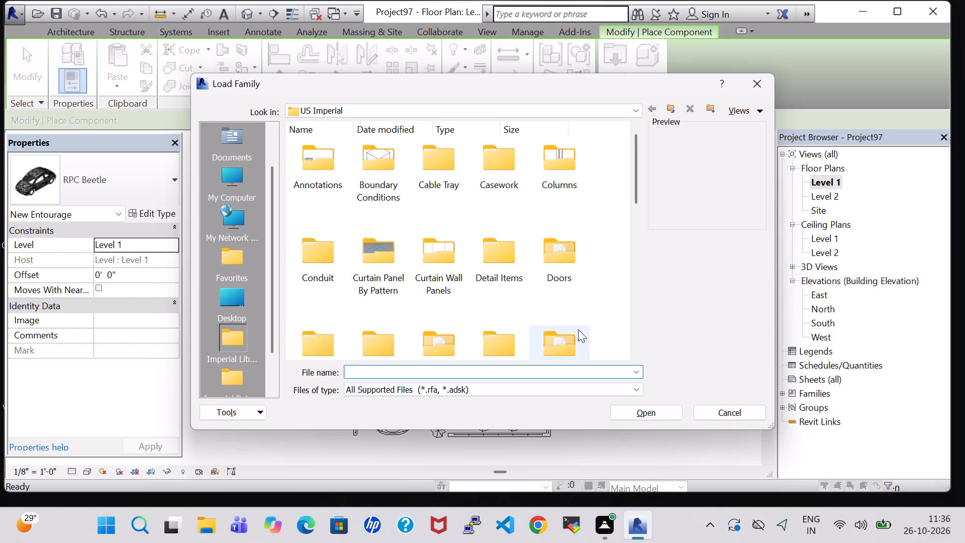
{"action": "scroll", "coordinate": [531, 272], "scroll_direction": "down", "scroll_amount": 1}
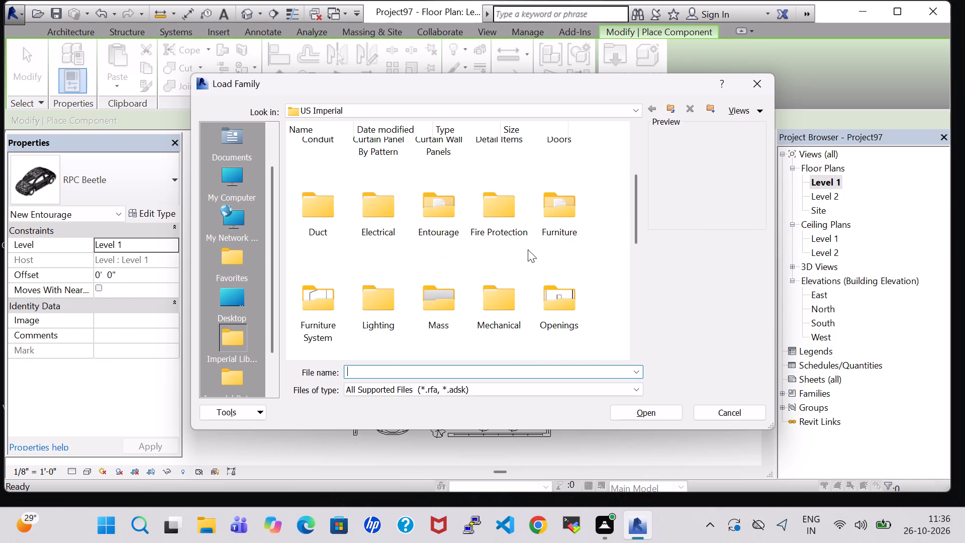
{"action": "double_click", "coordinate": [556, 230]}
{"action": "left_click", "coordinate": [358, 250]}
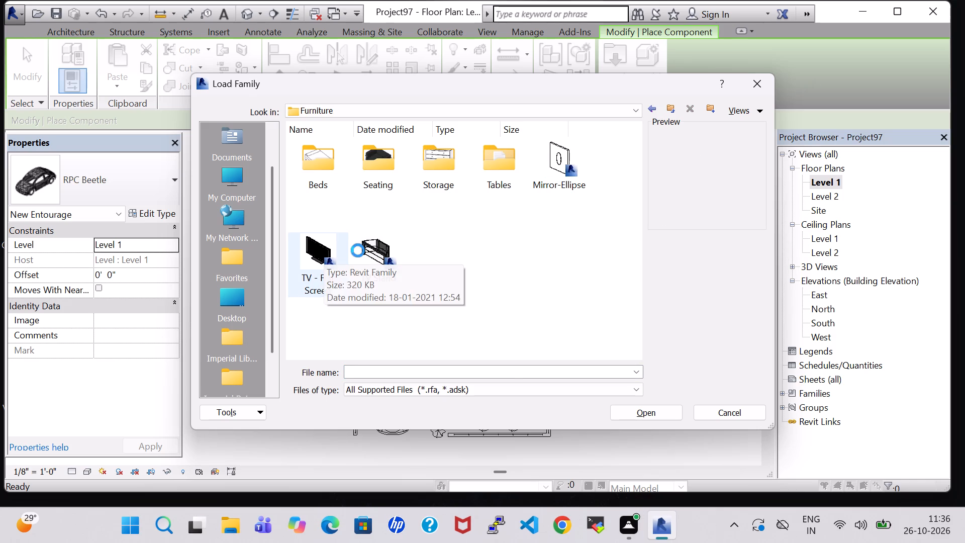
{"action": "left_click", "coordinate": [654, 414]}
Place the TV stand, rotated flat against the front room's car-parking wall beside the entrance door, about 2'-2" from the kitchen wall line.
{"action": "scroll", "coordinate": [462, 385], "scroll_direction": "up", "scroll_amount": 10}
{"action": "key", "text": "space"}
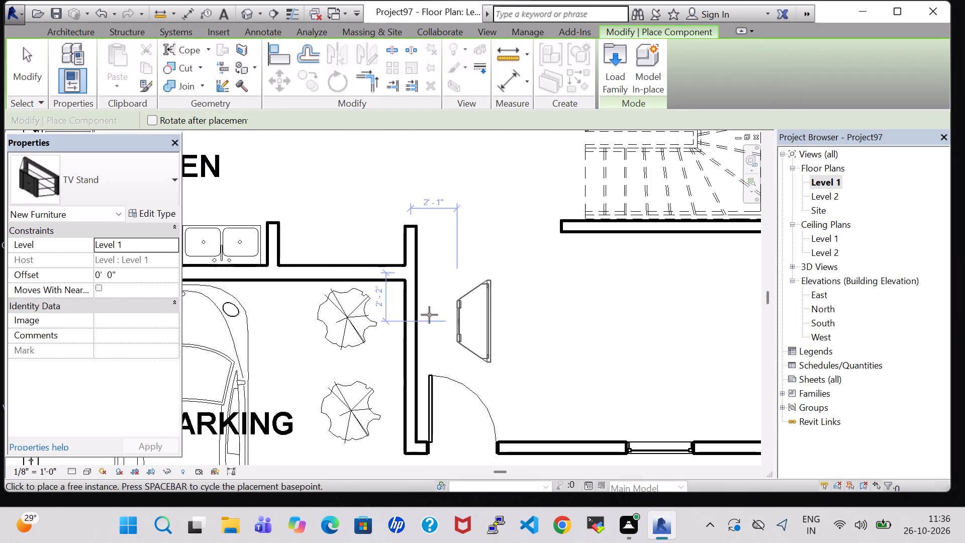
{"action": "scroll", "coordinate": [420, 313], "scroll_direction": "up", "scroll_amount": 3}
{"action": "left_click", "coordinate": [419, 325]}
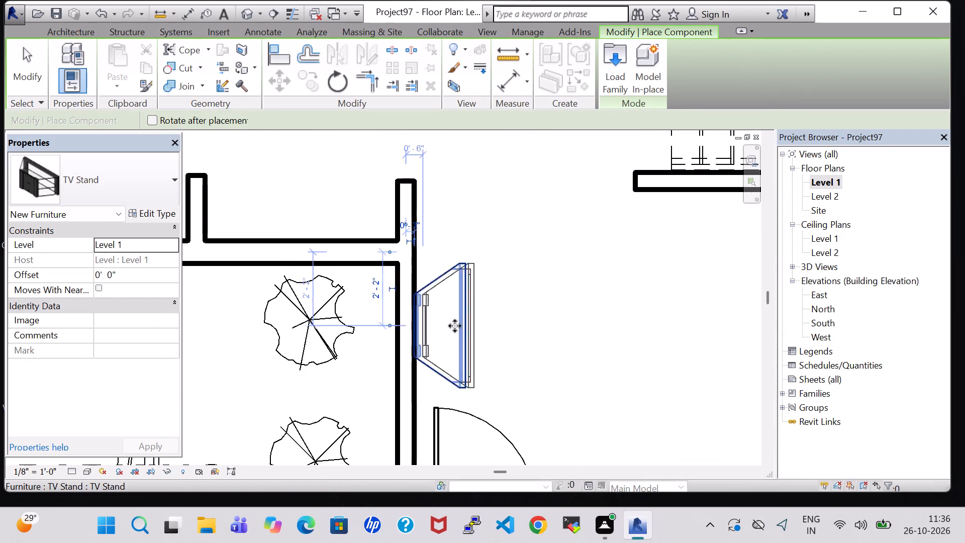
{"action": "scroll", "coordinate": [513, 326], "scroll_direction": "down", "scroll_amount": 5}
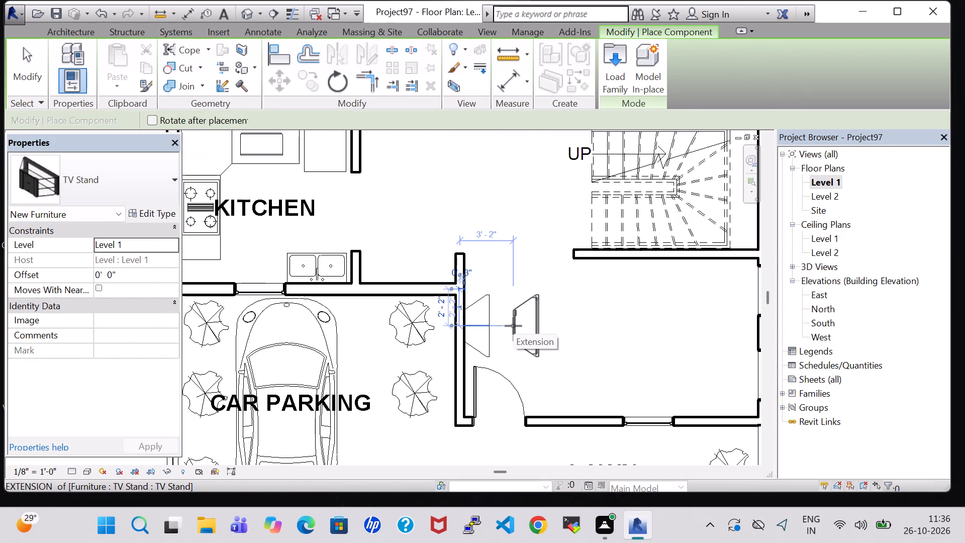
{"action": "key", "text": "Escape"}
{"action": "key", "text": "Escape"}
{"action": "scroll", "coordinate": [513, 326], "scroll_direction": "down", "scroll_amount": 2}
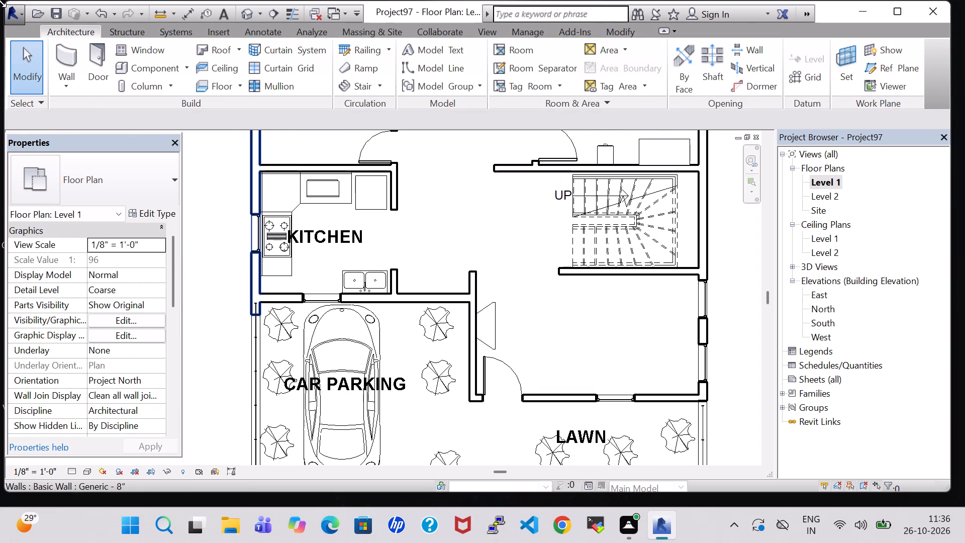
Load the TV - Flat Screen family from the library's Furniture folder.
{"action": "left_click", "coordinate": [138, 71]}
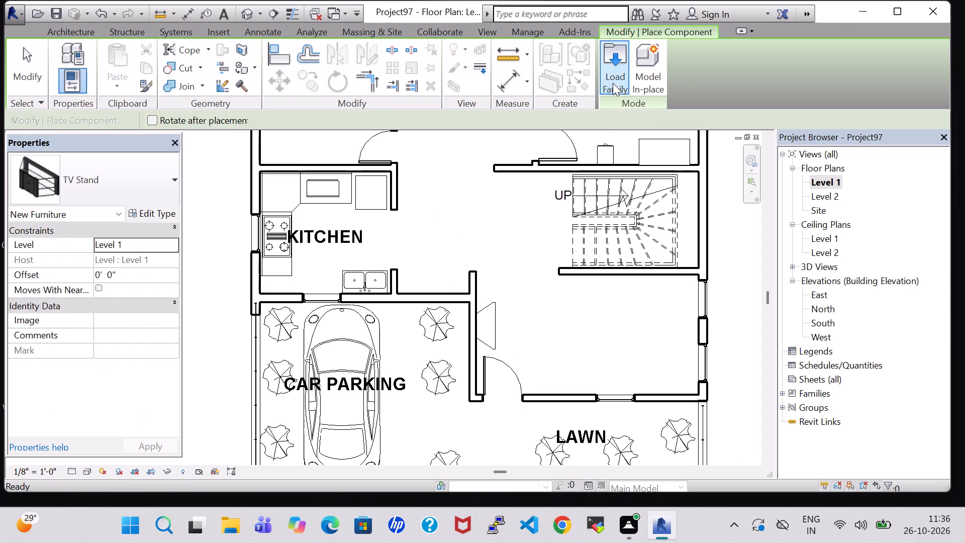
{"action": "left_click", "coordinate": [613, 83]}
{"action": "scroll", "coordinate": [542, 229], "scroll_direction": "down", "scroll_amount": 1}
{"action": "double_click", "coordinate": [563, 216]}
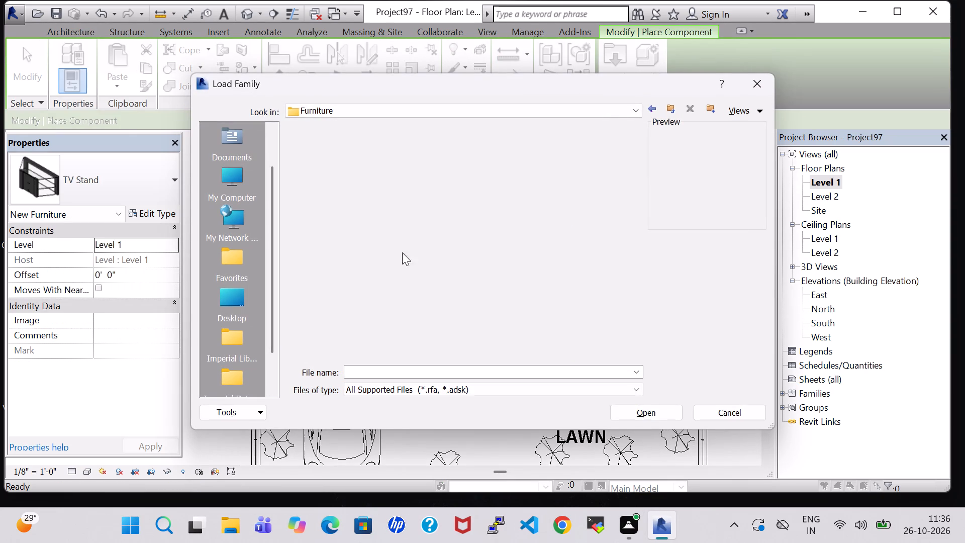
{"action": "left_click", "coordinate": [320, 256]}
{"action": "left_click", "coordinate": [664, 408]}
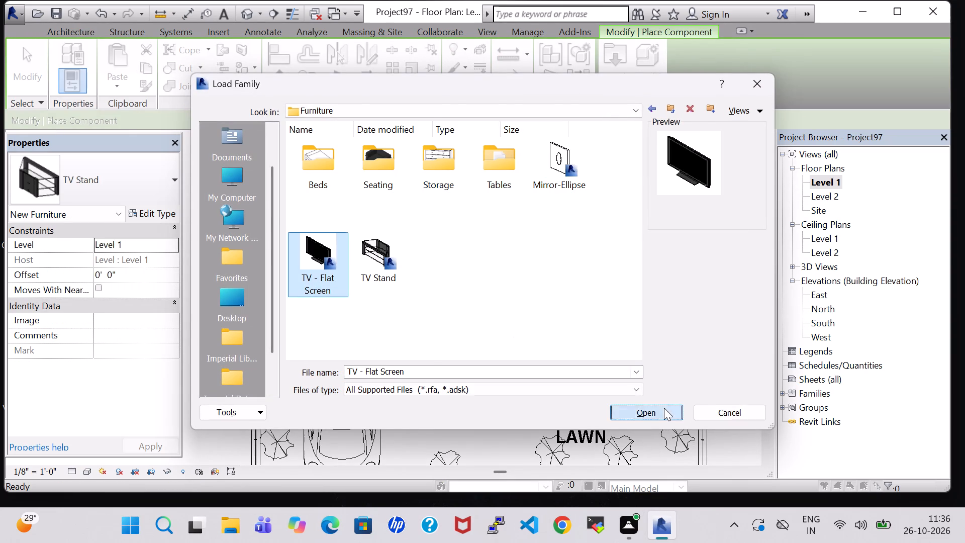
{"action": "scroll", "coordinate": [464, 342], "scroll_direction": "up", "scroll_amount": 5}
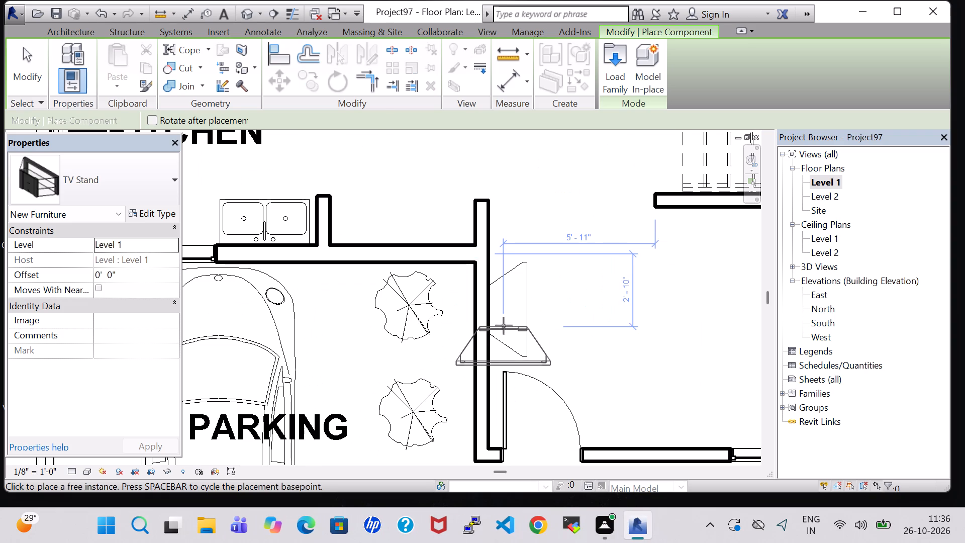
{"action": "key", "text": "Escape"}
{"action": "key", "text": "Escape"}
{"action": "scroll", "coordinate": [548, 326], "scroll_direction": "down", "scroll_amount": 4}
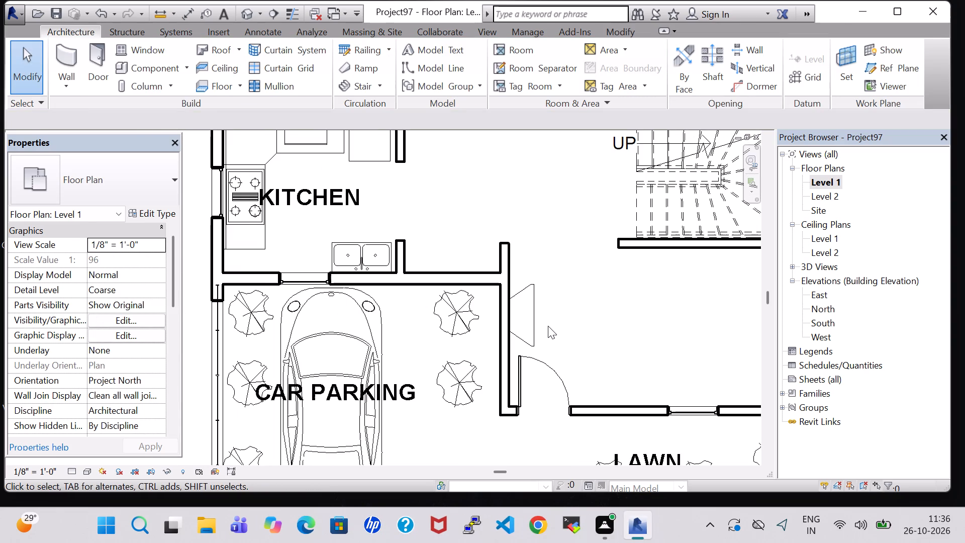
Place a 50" TV - Flat Screen over the TV stand, rotated against the car-parking wall and centred on the stand.
{"action": "left_click", "coordinate": [133, 59]}
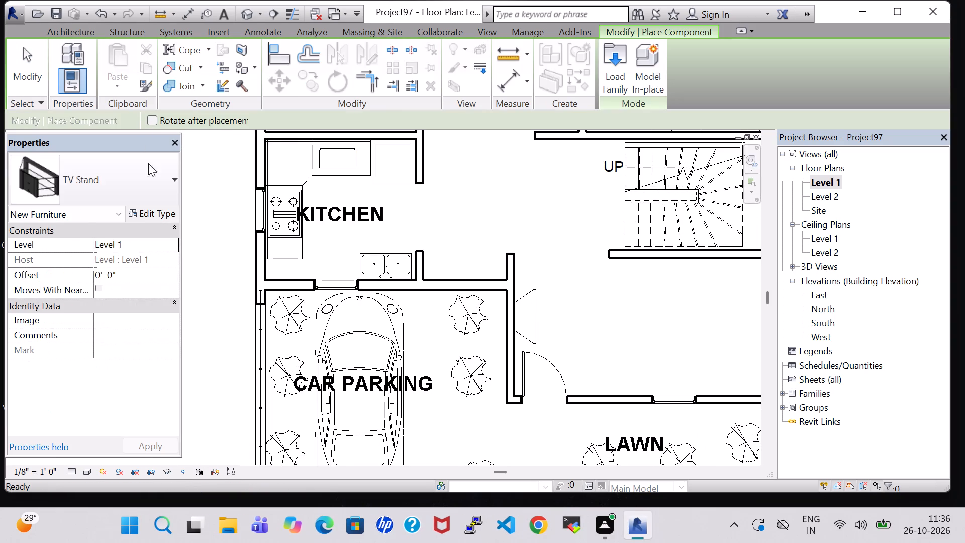
{"action": "left_click", "coordinate": [149, 175]}
{"action": "scroll", "coordinate": [72, 324], "scroll_direction": "down", "scroll_amount": 2}
{"action": "scroll", "coordinate": [72, 319], "scroll_direction": "up", "scroll_amount": 3}
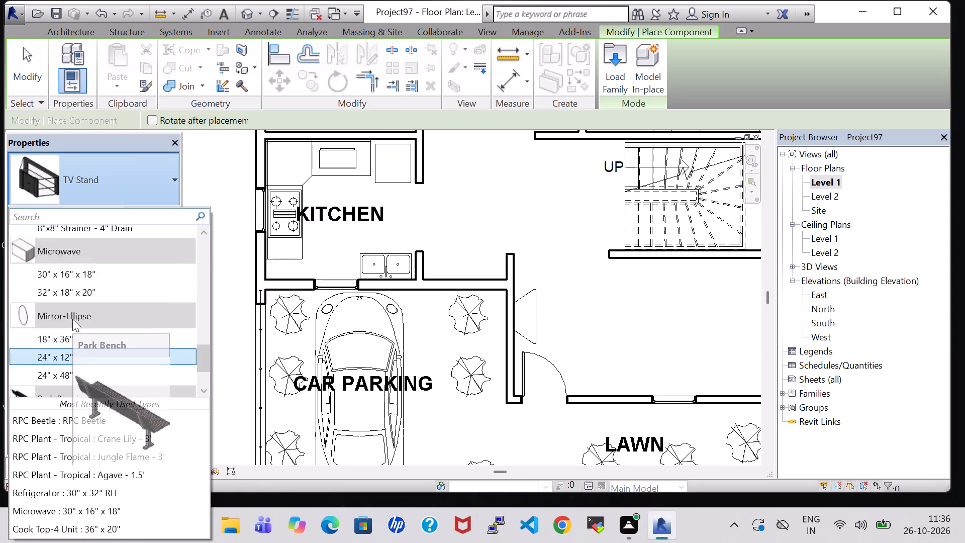
{"action": "scroll", "coordinate": [72, 319], "scroll_direction": "up", "scroll_amount": 18}
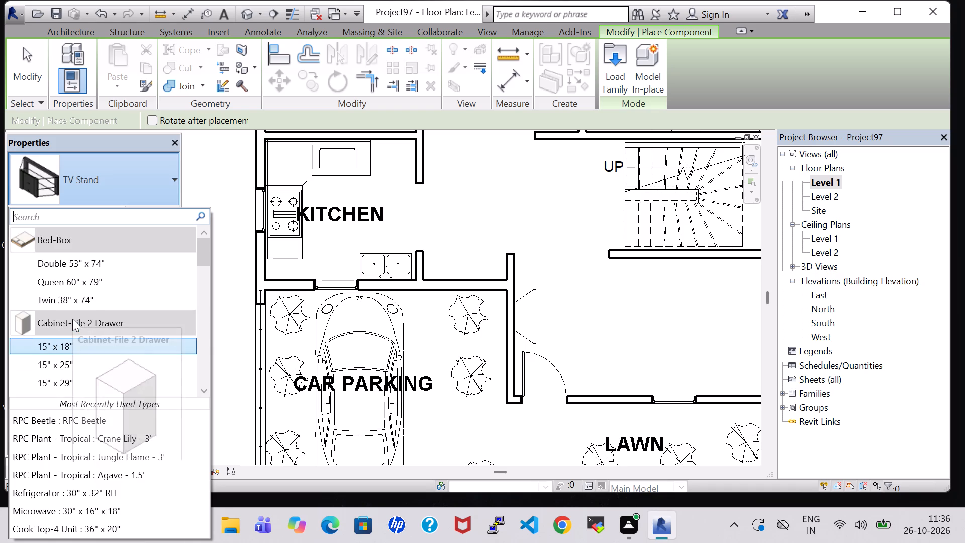
{"action": "scroll", "coordinate": [72, 319], "scroll_direction": "up", "scroll_amount": 6}
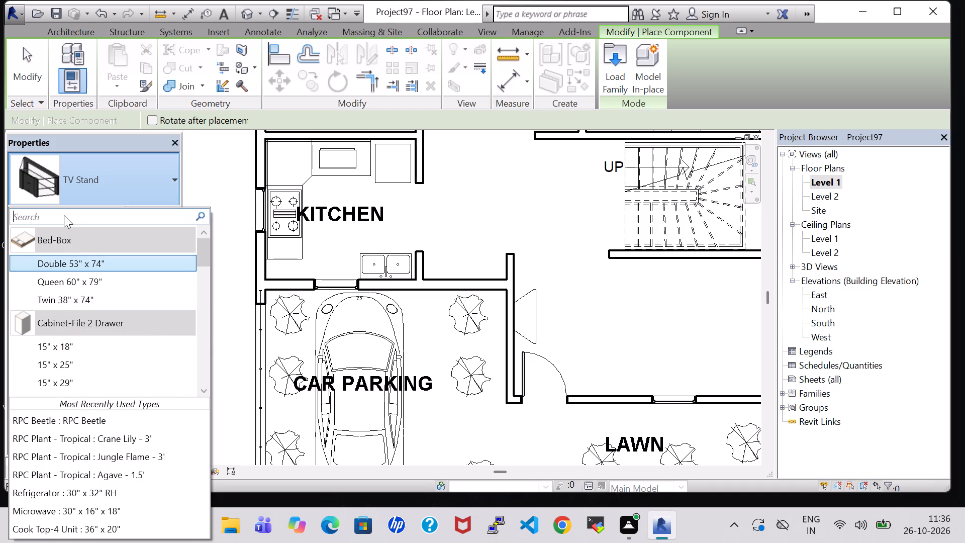
{"action": "type", "text": "TV"}
{"action": "left_click", "coordinate": [57, 333]}
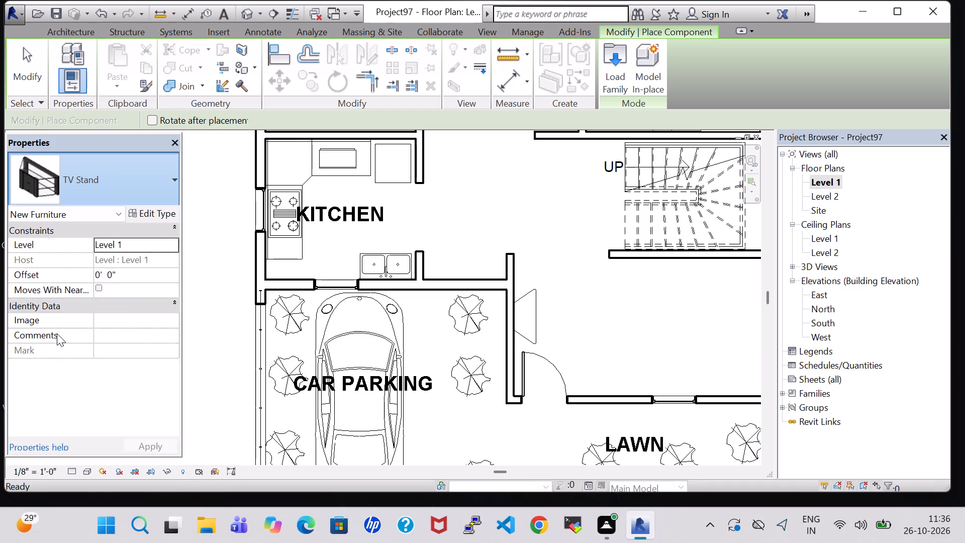
{"action": "scroll", "coordinate": [487, 323], "scroll_direction": "up", "scroll_amount": 4}
{"action": "key", "text": "space"}
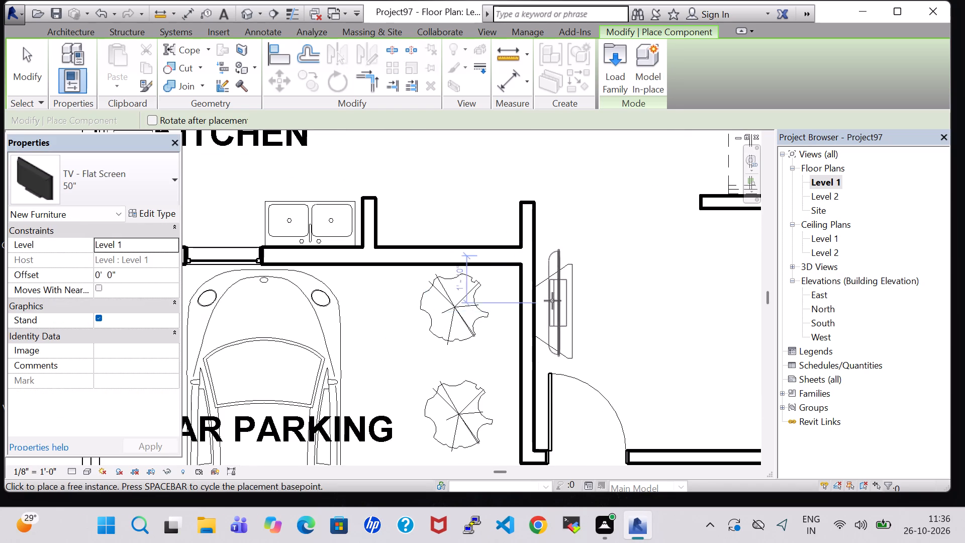
{"action": "scroll", "coordinate": [552, 301], "scroll_direction": "up", "scroll_amount": 5}
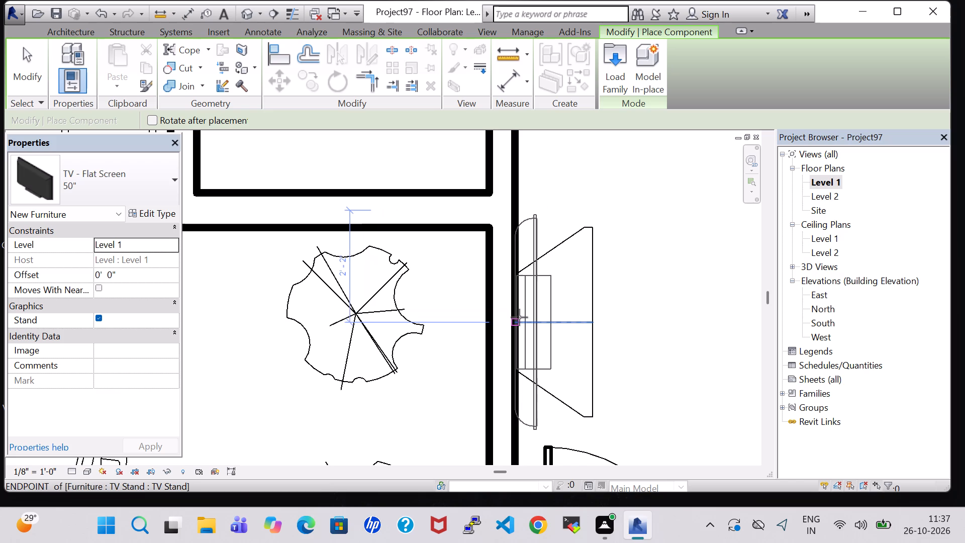
{"action": "left_click", "coordinate": [519, 317]}
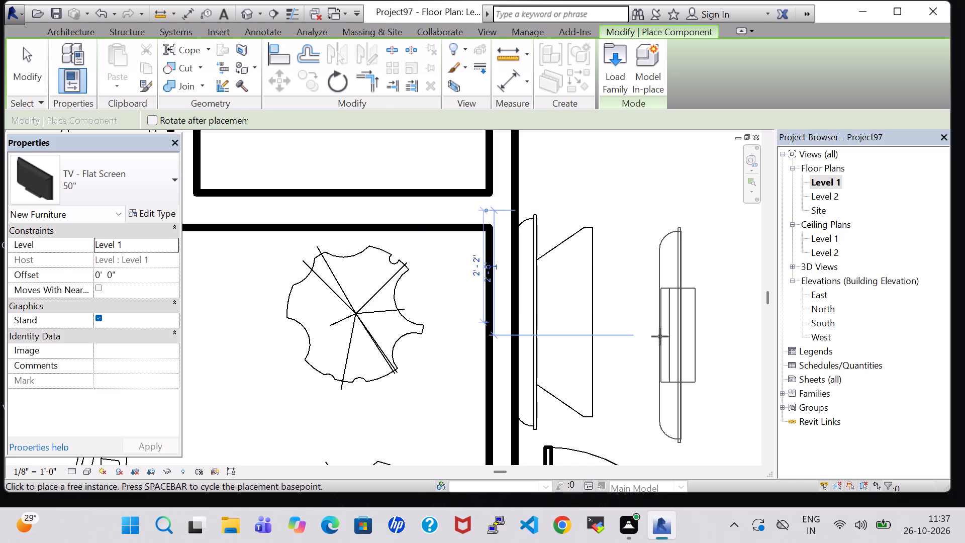
{"action": "key", "text": "Escape"}
{"action": "key", "text": "Escape"}
Set the flat-screen TV's offset from Level 1 to 3' 0".
{"action": "left_click", "coordinate": [536, 307]}
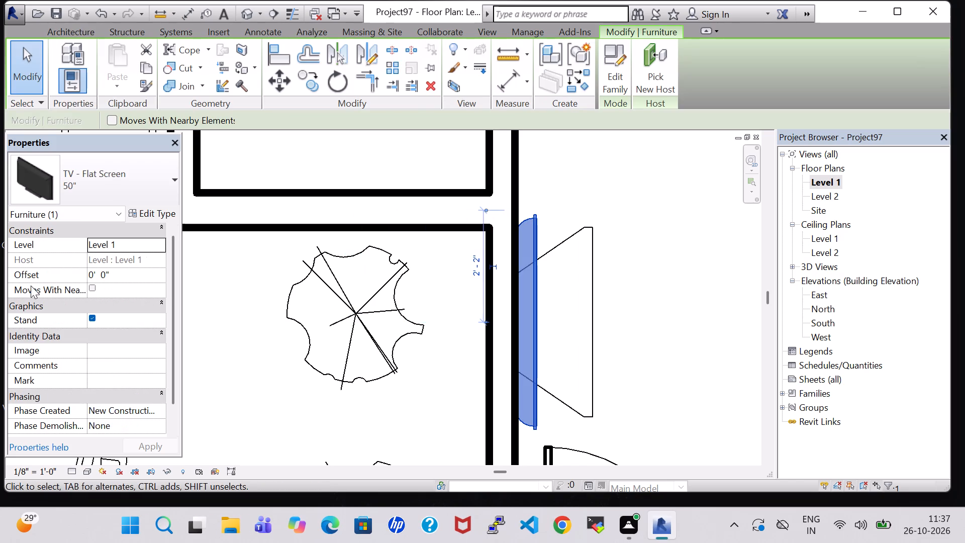
{"action": "left_click", "coordinate": [95, 274]}
{"action": "key", "text": "Left"}
{"action": "key", "text": "BackSpace"}
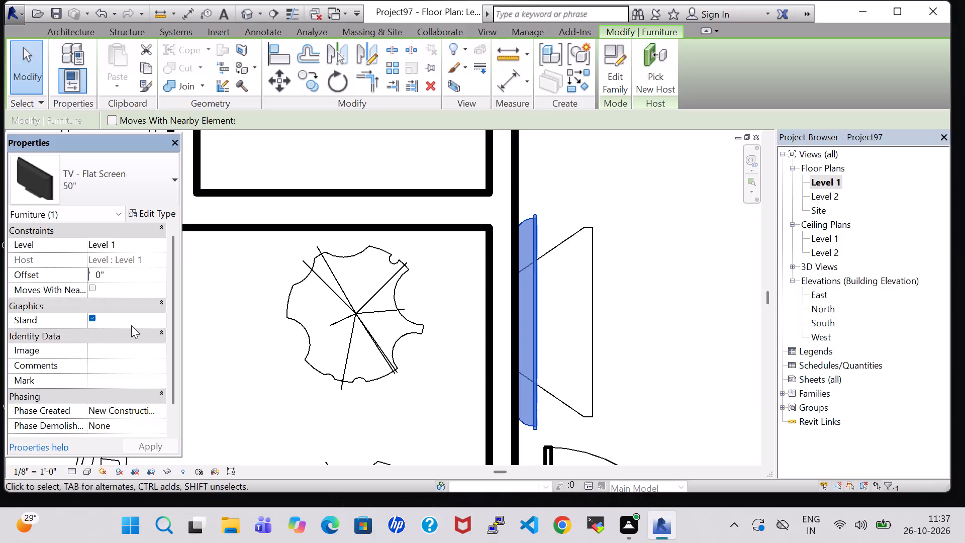
{"action": "key", "text": "3"}
{"action": "key", "text": "Return"}
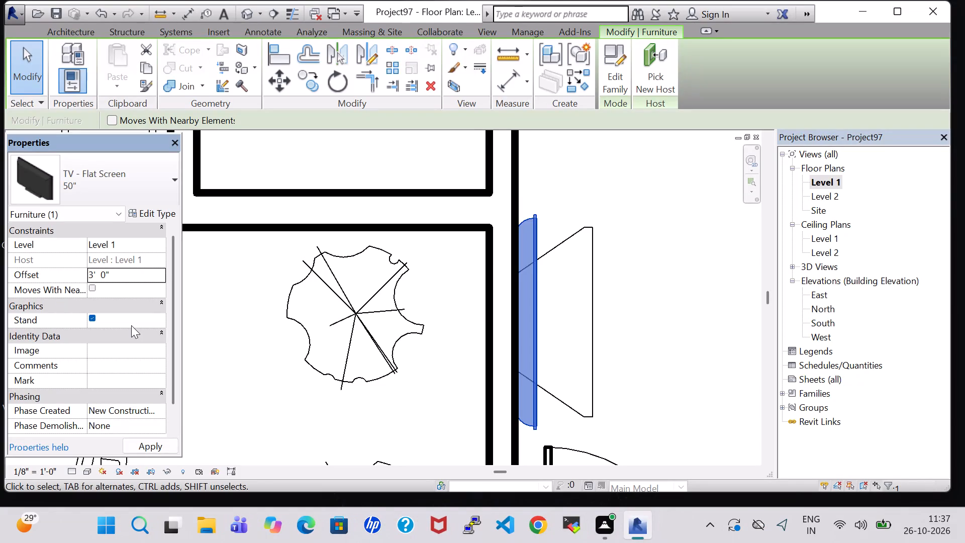
{"action": "left_click", "coordinate": [639, 268]}
Examine the Level 1 plan from the front room with the TV to the open area between kitchen and stairs.
{"action": "scroll", "coordinate": [639, 268], "scroll_direction": "down", "scroll_amount": 4}
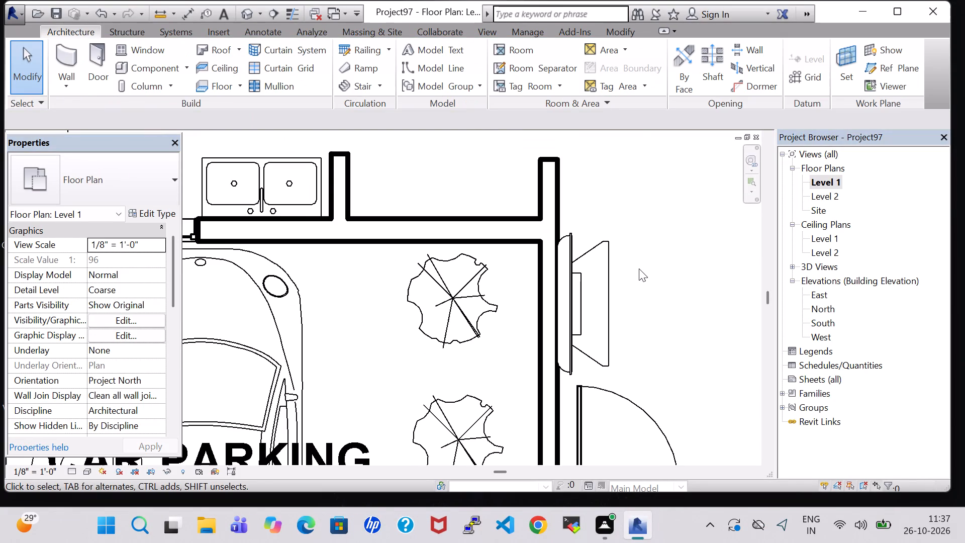
{"action": "scroll", "coordinate": [639, 268], "scroll_direction": "down", "scroll_amount": 2}
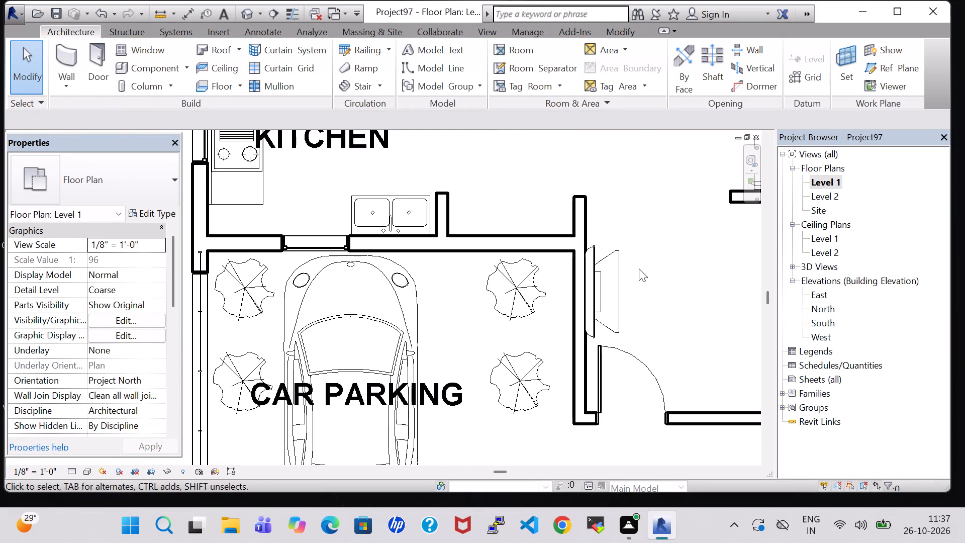
{"action": "middle_click_drag", "start_coordinate": [639, 268], "coordinate": [586, 263]}
{"action": "scroll", "coordinate": [586, 263], "scroll_direction": "down", "scroll_amount": 1}
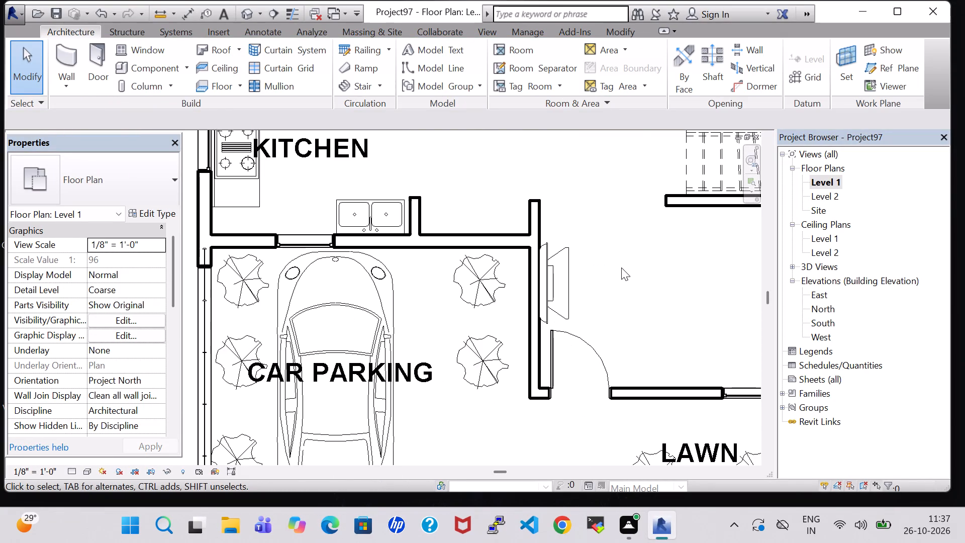
{"action": "middle_click_drag", "start_coordinate": [621, 267], "coordinate": [565, 268]}
{"action": "scroll", "coordinate": [578, 268], "scroll_direction": "down", "scroll_amount": 1}
{"action": "middle_click_drag", "start_coordinate": [578, 268], "coordinate": [500, 272]}
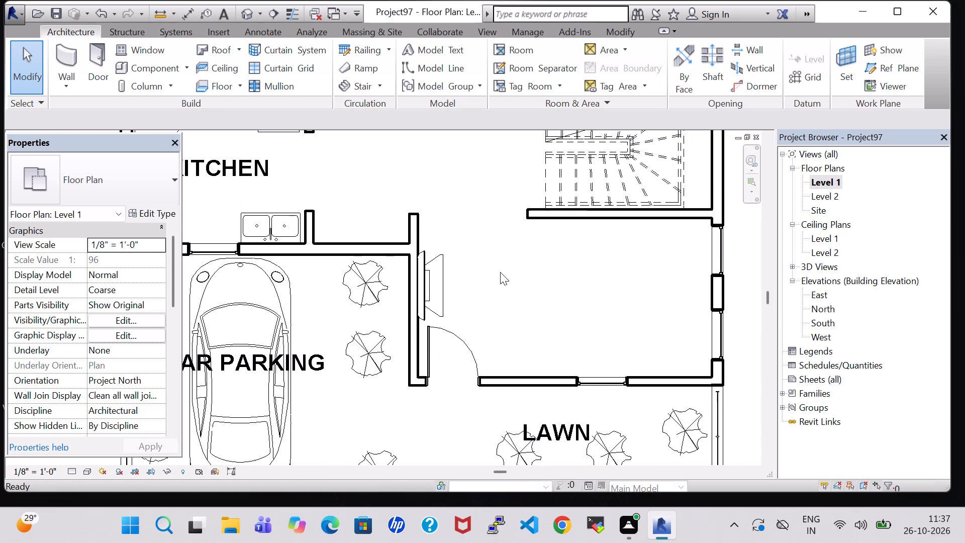
{"action": "scroll", "coordinate": [500, 272], "scroll_direction": "down", "scroll_amount": 2}
{"action": "middle_click_drag", "start_coordinate": [483, 225], "coordinate": [498, 280]}
{"action": "middle_click_drag", "start_coordinate": [496, 297], "coordinate": [484, 357]}
{"action": "scroll", "coordinate": [474, 342], "scroll_direction": "down", "scroll_amount": 2}
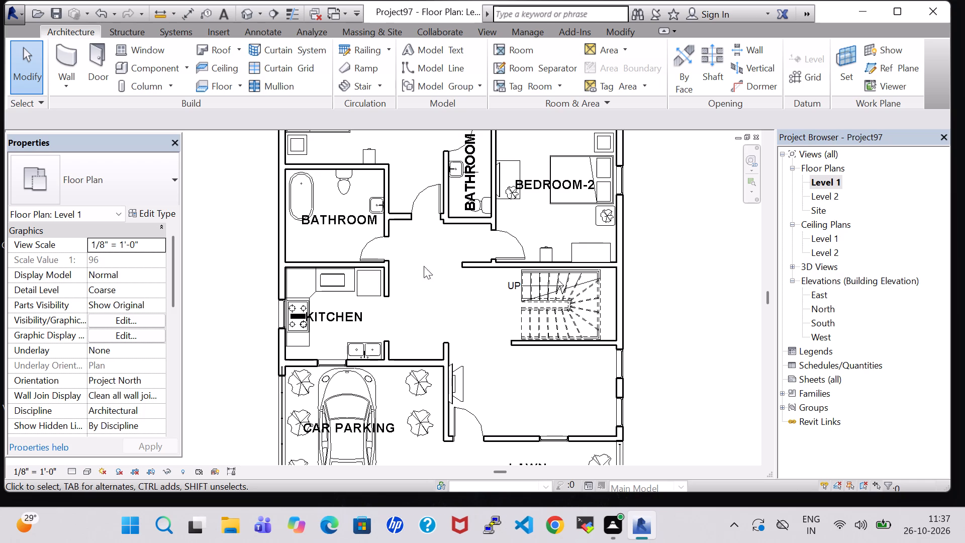
Load the Table-Dining Round w Chairs family from the library's Furniture > Tables folder.
{"action": "left_click", "coordinate": [164, 72]}
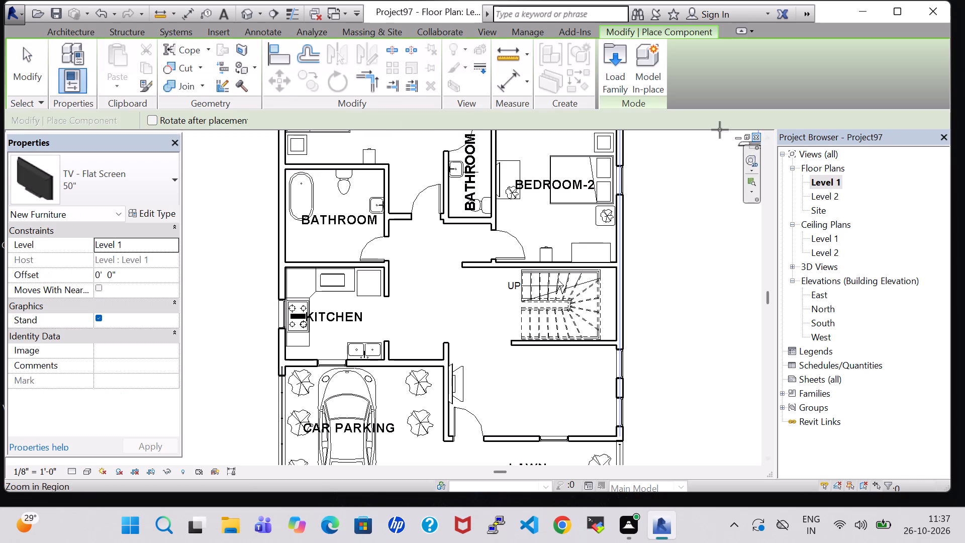
{"action": "left_click", "coordinate": [617, 70]}
{"action": "scroll", "coordinate": [604, 218], "scroll_direction": "down", "scroll_amount": 1}
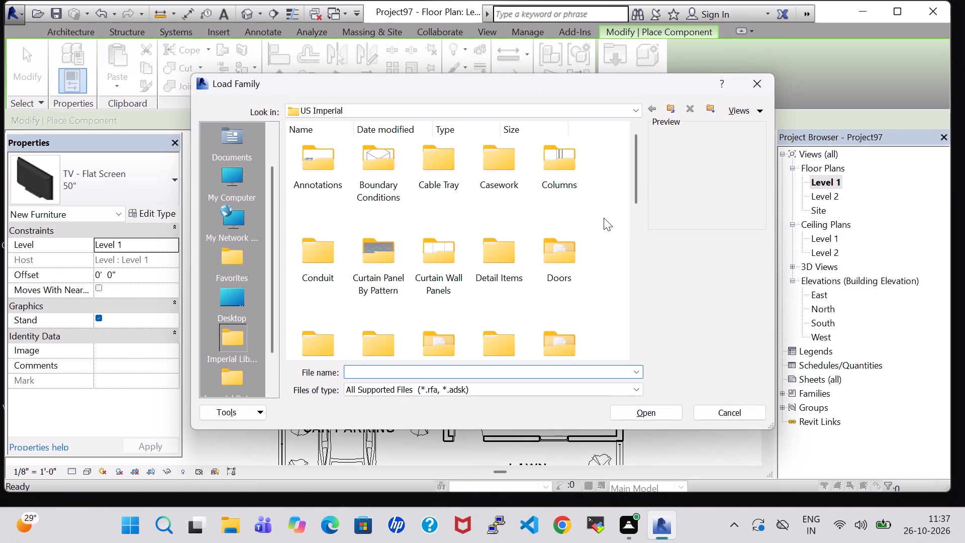
{"action": "double_click", "coordinate": [567, 206]}
{"action": "double_click", "coordinate": [488, 164]}
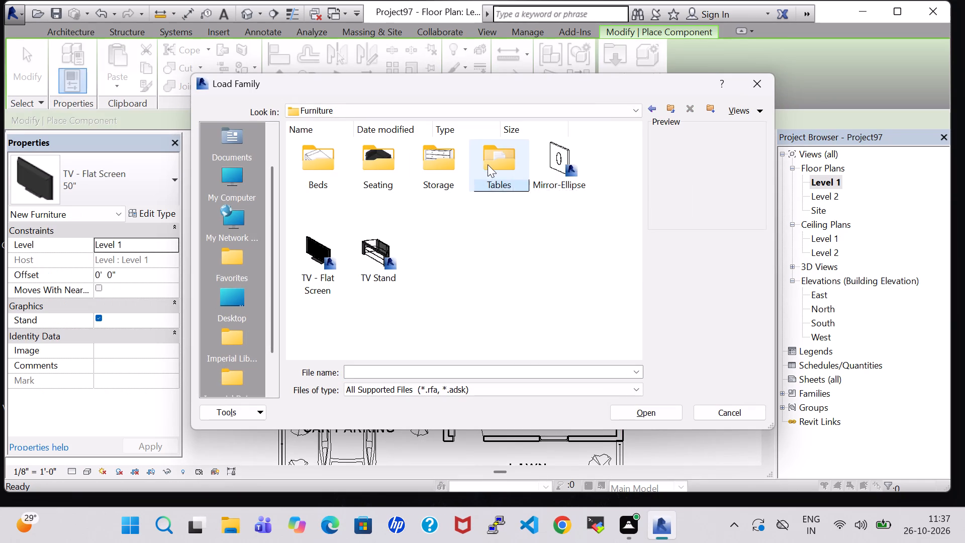
{"action": "left_click", "coordinate": [487, 180]}
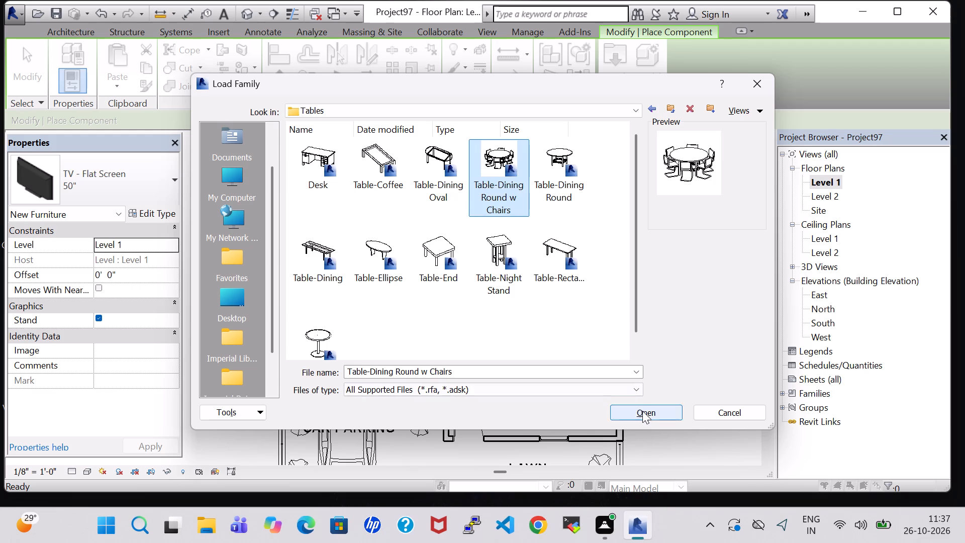
{"action": "left_click", "coordinate": [643, 412]}
Place a 36" diameter round dining table with chairs beside the kitchen opening, about 4'-9" from the Bedroom-2 wall line.
{"action": "scroll", "coordinate": [410, 315], "scroll_direction": "up", "scroll_amount": 5}
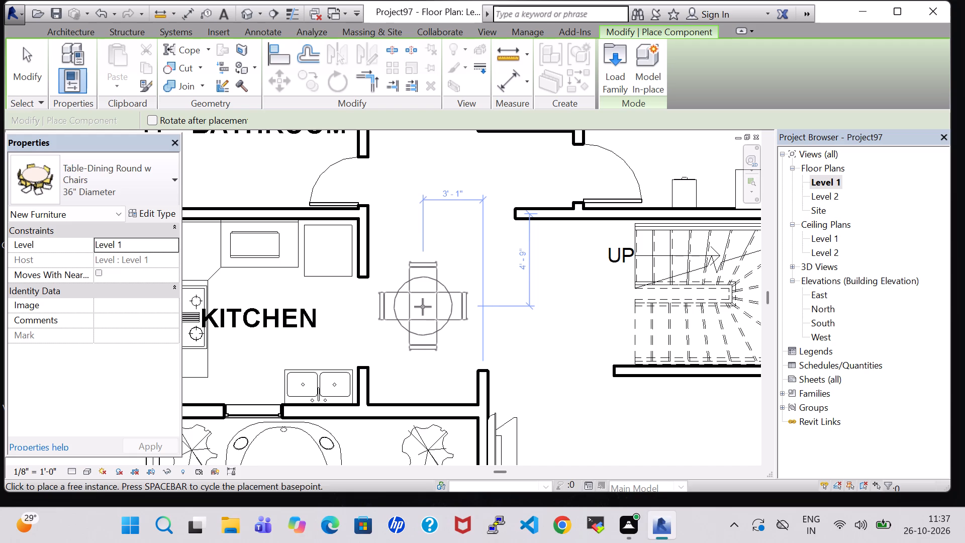
{"action": "left_click", "coordinate": [423, 307]}
{"action": "key", "text": "Escape"}
{"action": "key", "text": "Escape"}
{"action": "key", "text": "Escape"}
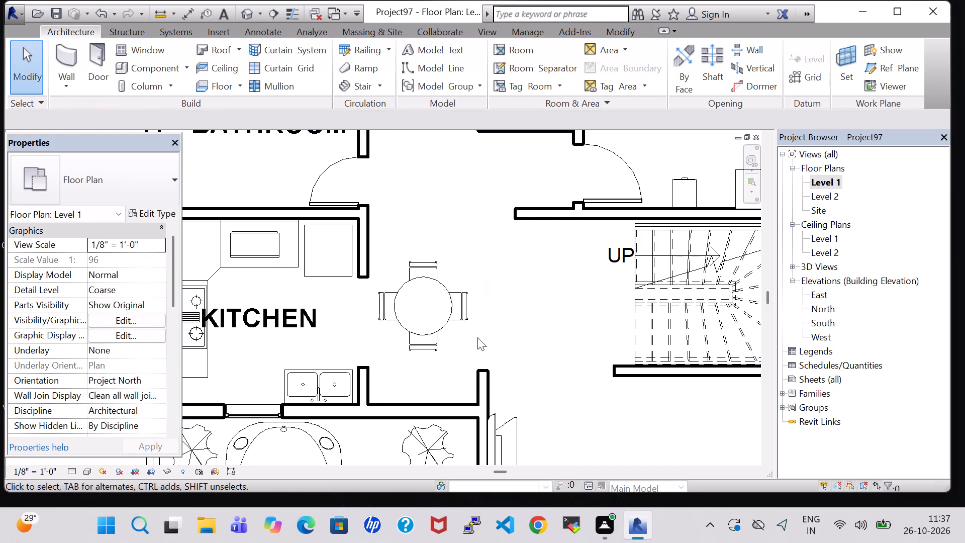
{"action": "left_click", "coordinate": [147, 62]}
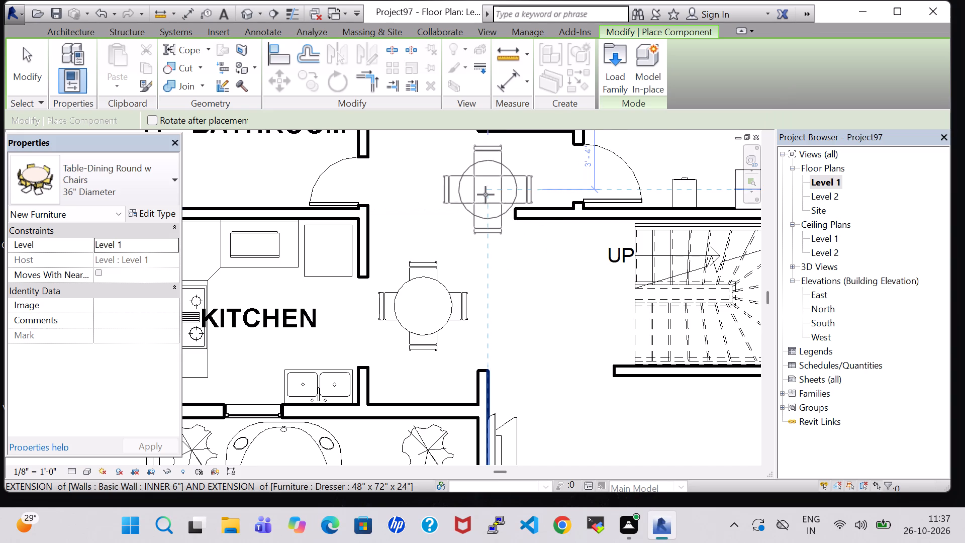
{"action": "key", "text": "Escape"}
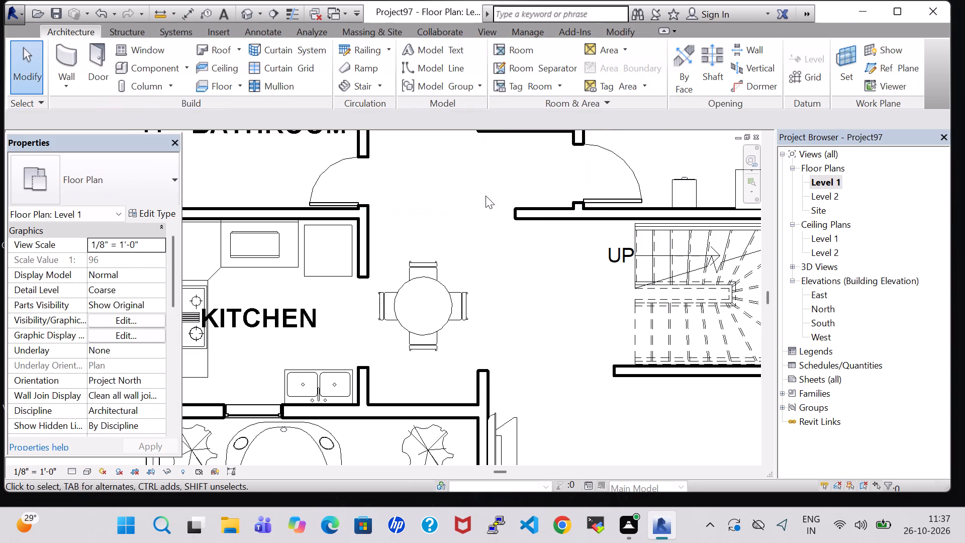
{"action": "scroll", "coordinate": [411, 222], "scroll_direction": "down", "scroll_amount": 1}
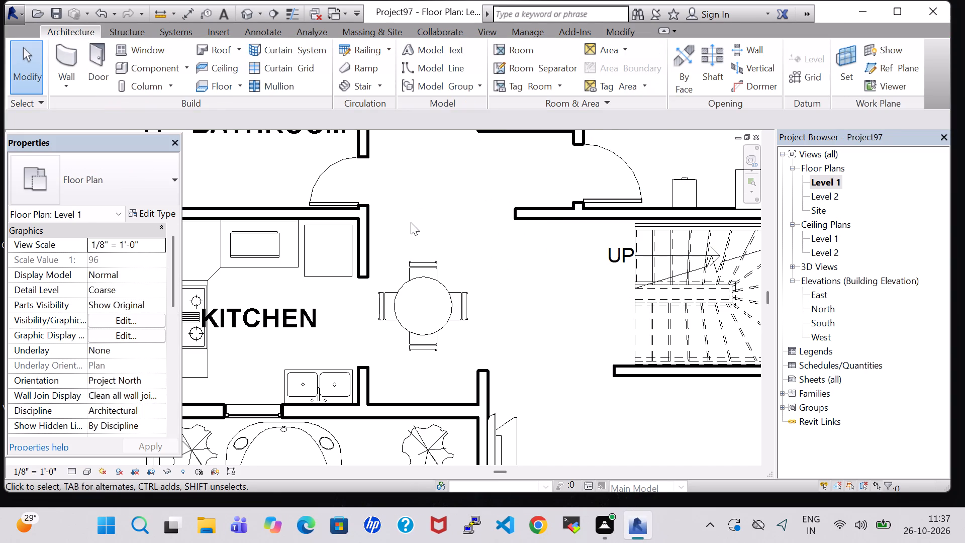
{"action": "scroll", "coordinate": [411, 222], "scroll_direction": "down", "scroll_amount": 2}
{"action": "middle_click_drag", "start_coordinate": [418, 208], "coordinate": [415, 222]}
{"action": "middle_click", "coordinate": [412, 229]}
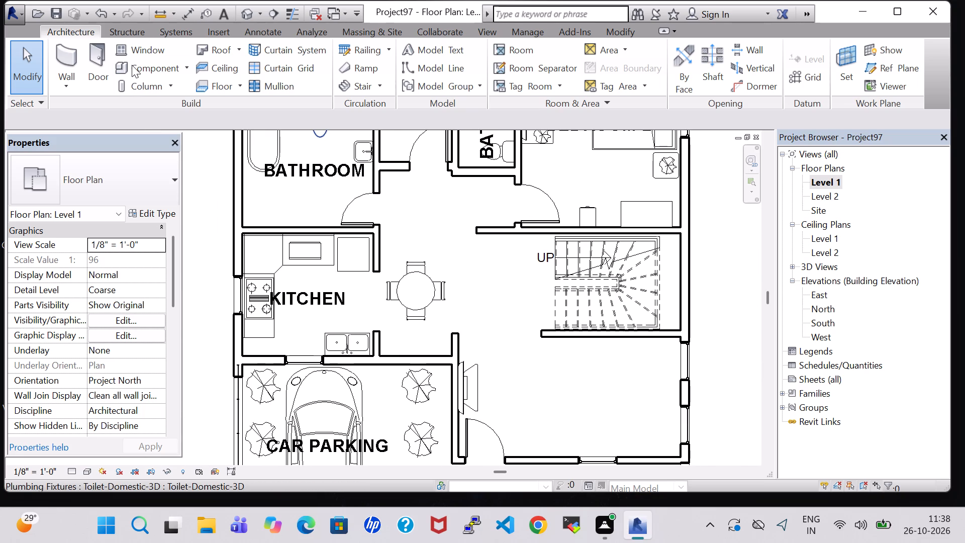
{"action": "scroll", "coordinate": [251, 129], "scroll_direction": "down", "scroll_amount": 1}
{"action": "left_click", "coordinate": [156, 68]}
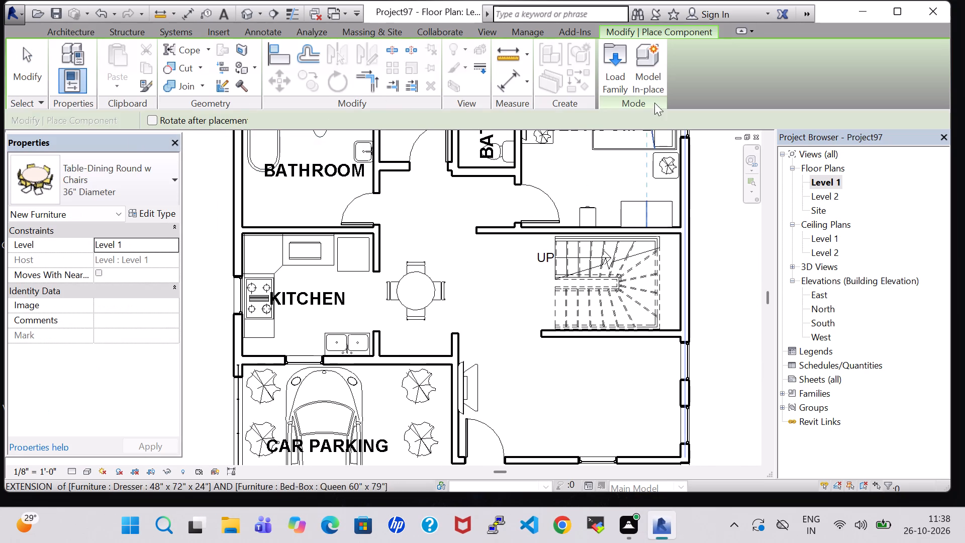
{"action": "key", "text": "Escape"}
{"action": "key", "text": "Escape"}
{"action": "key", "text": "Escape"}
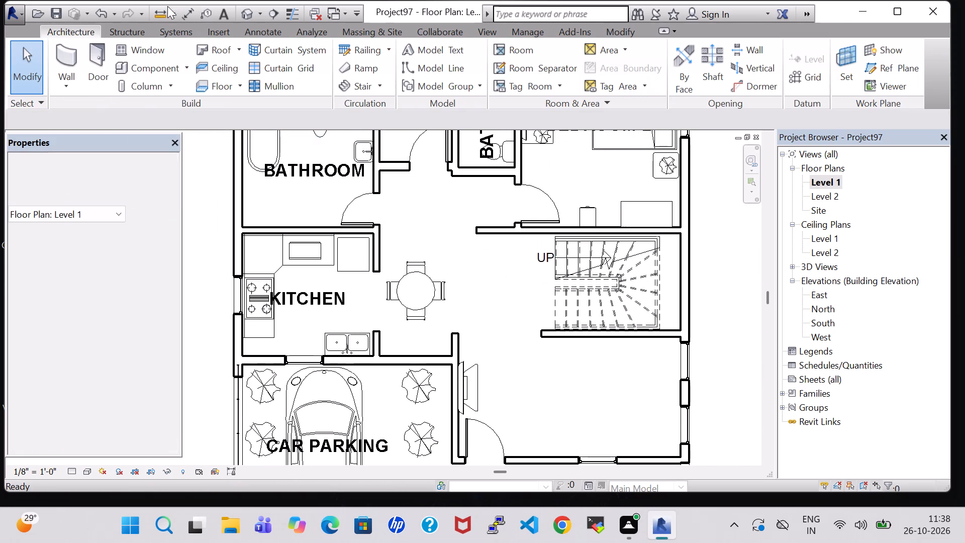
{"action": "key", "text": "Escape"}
Load the Sink Vanity-Round family from the library's Plumbing > Architectural > Fixtures > Sinks folder.
{"action": "left_click", "coordinate": [176, 74]}
{"action": "left_click", "coordinate": [629, 75]}
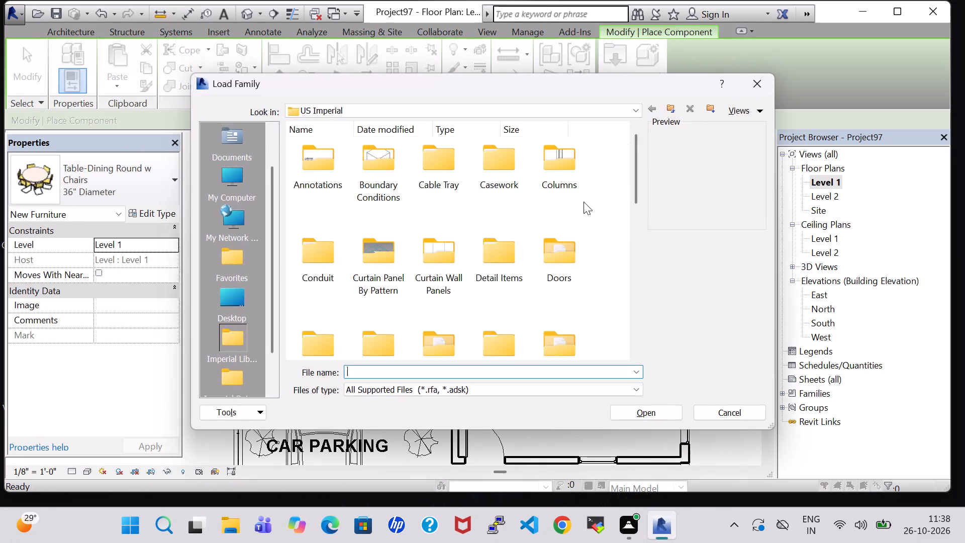
{"action": "scroll", "coordinate": [578, 212], "scroll_direction": "down", "scroll_amount": 1}
{"action": "scroll", "coordinate": [537, 212], "scroll_direction": "down", "scroll_amount": 2}
{"action": "scroll", "coordinate": [394, 212], "scroll_direction": "down", "scroll_amount": 1}
{"action": "scroll", "coordinate": [394, 212], "scroll_direction": "up", "scroll_amount": 2}
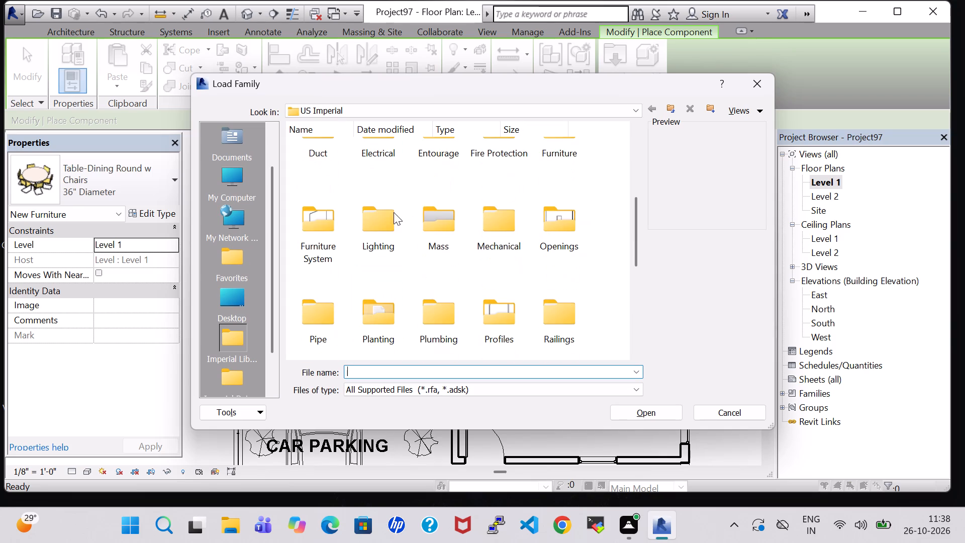
{"action": "double_click", "coordinate": [435, 315]}
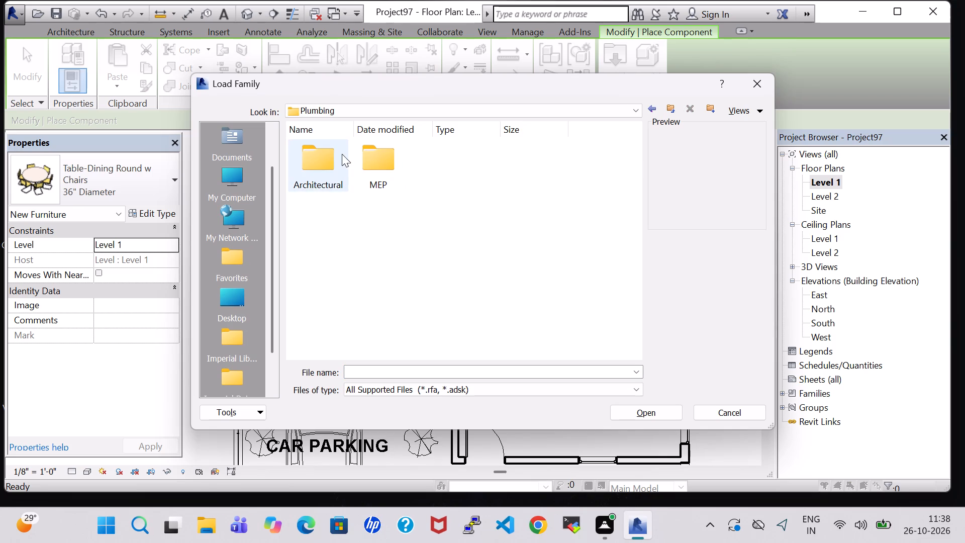
{"action": "double_click", "coordinate": [330, 156]}
{"action": "double_click", "coordinate": [376, 162]}
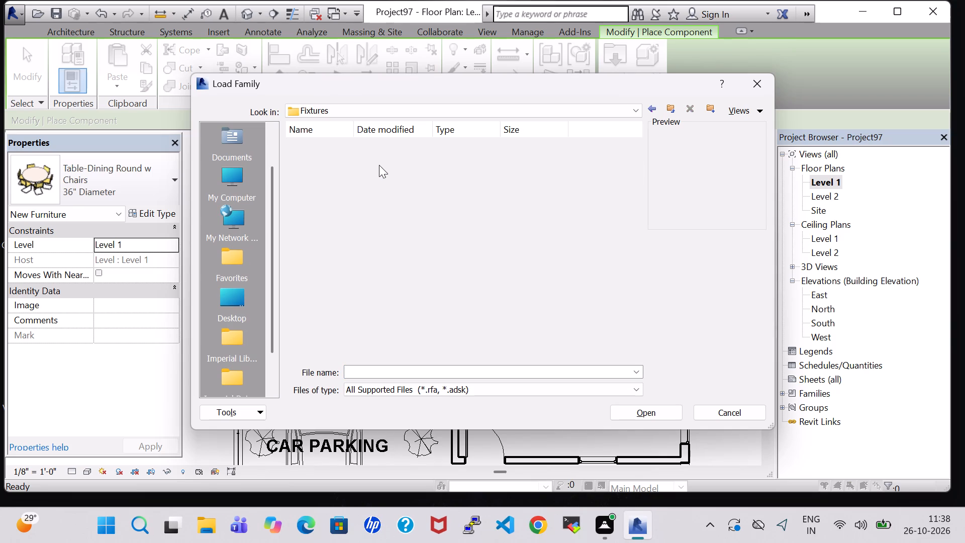
{"action": "left_click", "coordinate": [371, 247]}
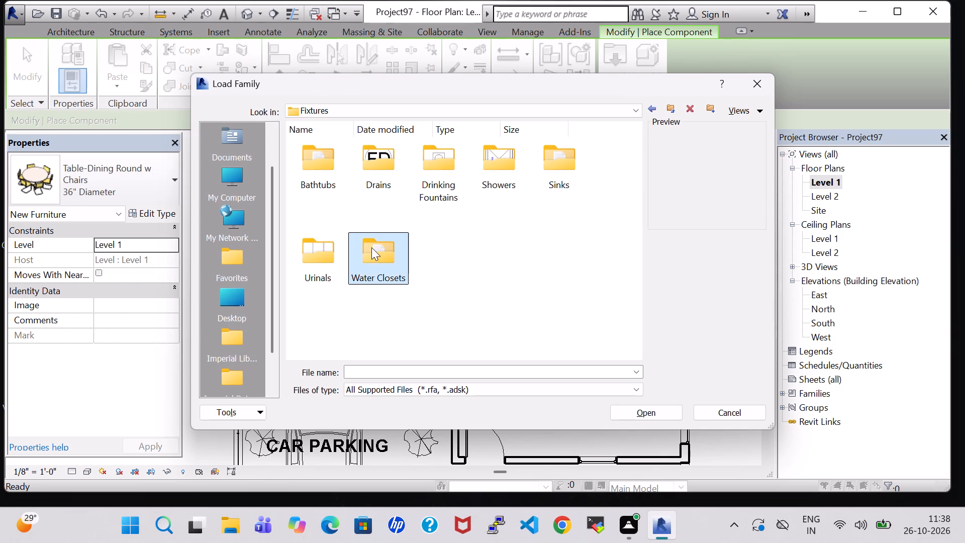
{"action": "double_click", "coordinate": [589, 160]}
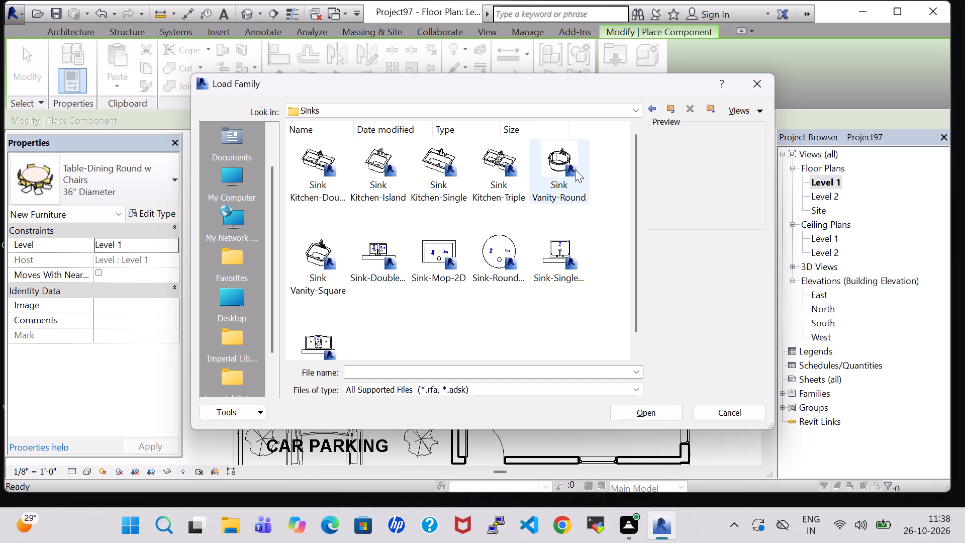
{"action": "left_click", "coordinate": [575, 169]}
{"action": "left_click", "coordinate": [654, 411]}
Place a 19" x 19" round vanity sink against the car-parking wall in the dining recess, about 4'-8" from the kitchen partition, faucet toward the wall.
{"action": "scroll", "coordinate": [366, 328], "scroll_direction": "up", "scroll_amount": 2}
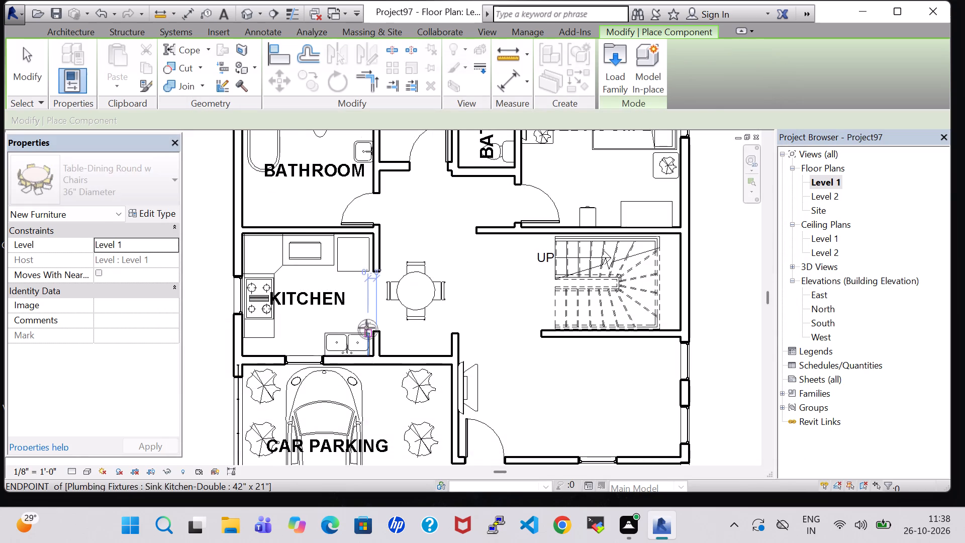
{"action": "scroll", "coordinate": [366, 328], "scroll_direction": "up", "scroll_amount": 9}
{"action": "key", "text": "space"}
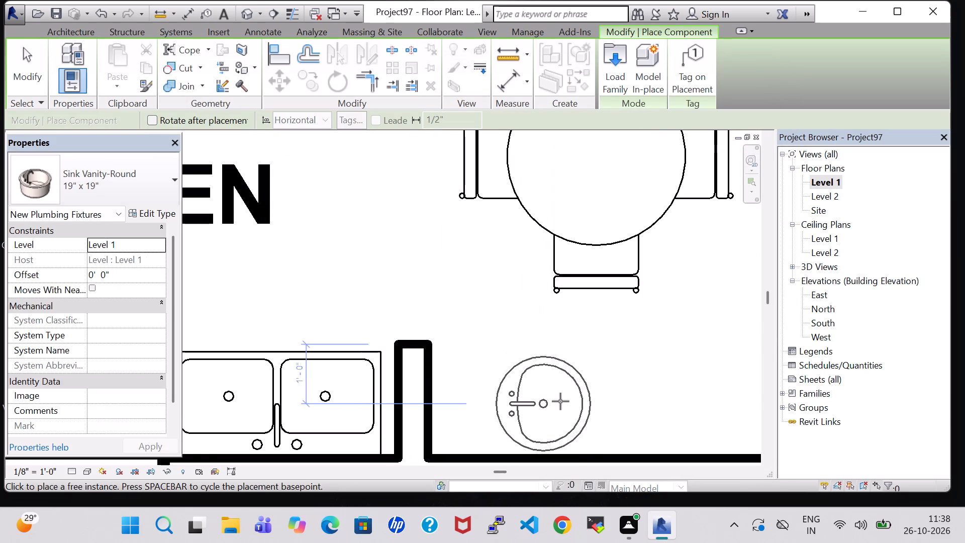
{"action": "key", "text": "space"}
{"action": "middle_click_drag", "start_coordinate": [626, 382], "coordinate": [518, 375]}
{"action": "scroll", "coordinate": [518, 374], "scroll_direction": "down", "scroll_amount": 3}
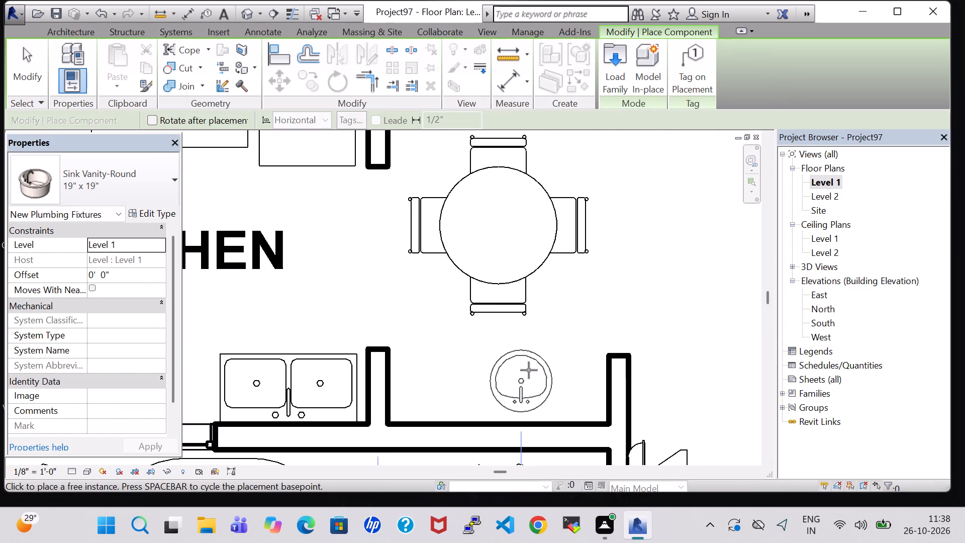
{"action": "scroll", "coordinate": [466, 373], "scroll_direction": "down", "scroll_amount": 1}
{"action": "scroll", "coordinate": [416, 369], "scroll_direction": "down", "scroll_amount": 2}
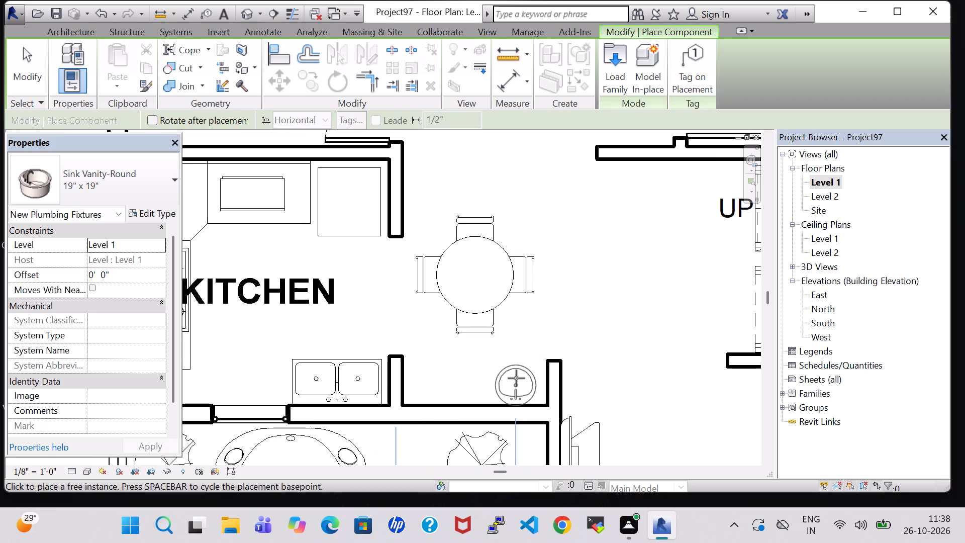
{"action": "left_click", "coordinate": [516, 378]}
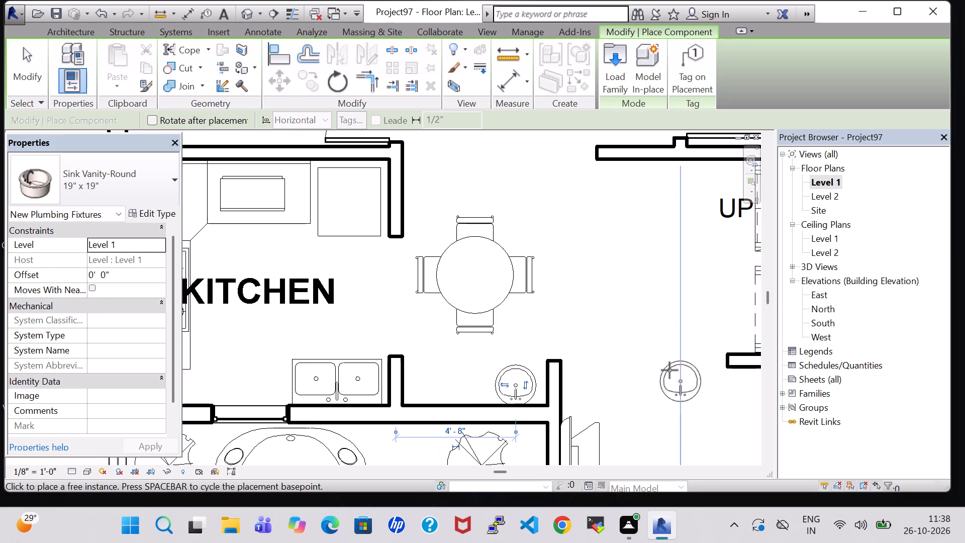
{"action": "key", "text": "Escape"}
{"action": "key", "text": "Escape"}
Set the round vanity sink's offset from Level 1 to 3' 0".
{"action": "left_click", "coordinate": [519, 367]}
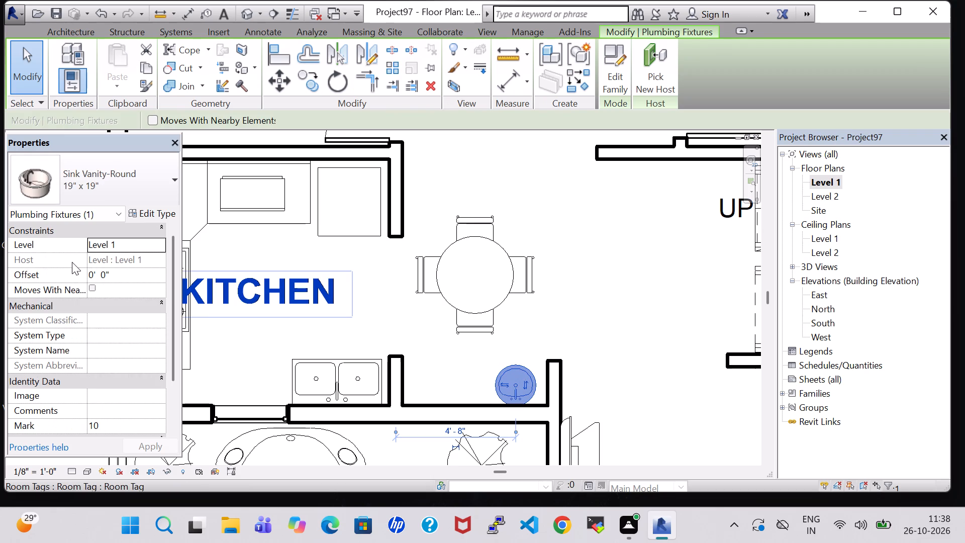
{"action": "left_click", "coordinate": [93, 275]}
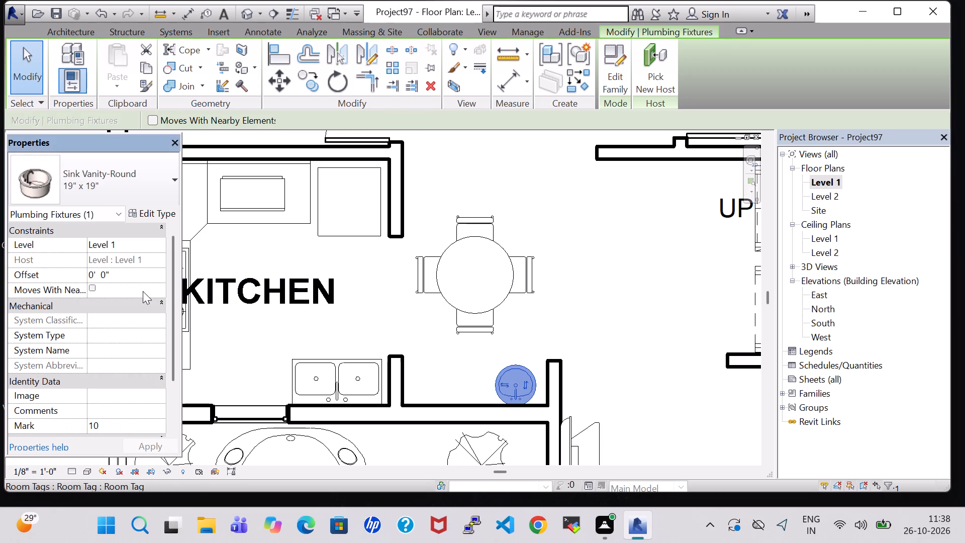
{"action": "key", "text": "Right"}
{"action": "key", "text": "BackSpace"}
{"action": "key", "text": "2"}
{"action": "key", "text": "BackSpace"}
{"action": "key", "text": "3"}
{"action": "key", "text": "Return"}
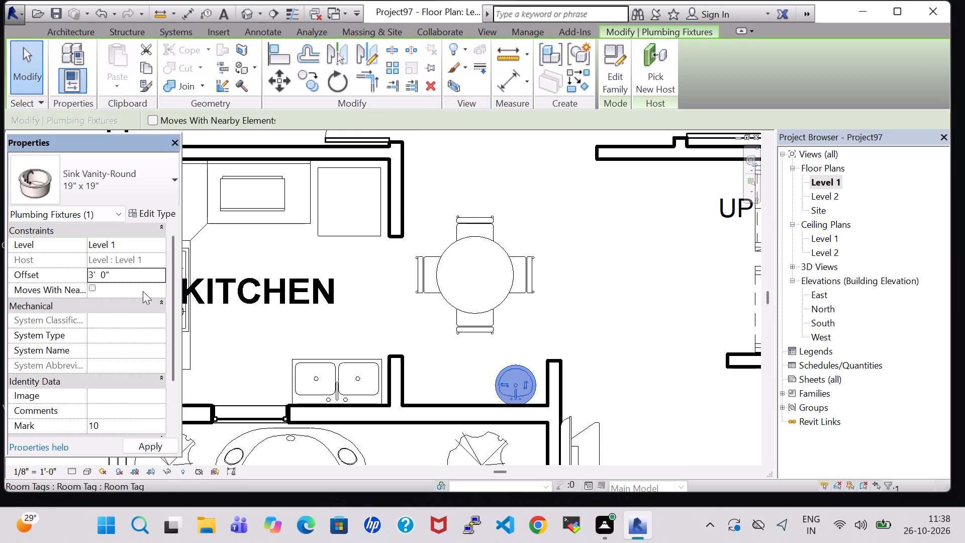
Examine the new vanity sink and dining table in the 3D view, from the front and from above.
{"action": "left_click", "coordinate": [255, 14]}
{"action": "scroll", "coordinate": [476, 334], "scroll_direction": "down", "scroll_amount": 7}
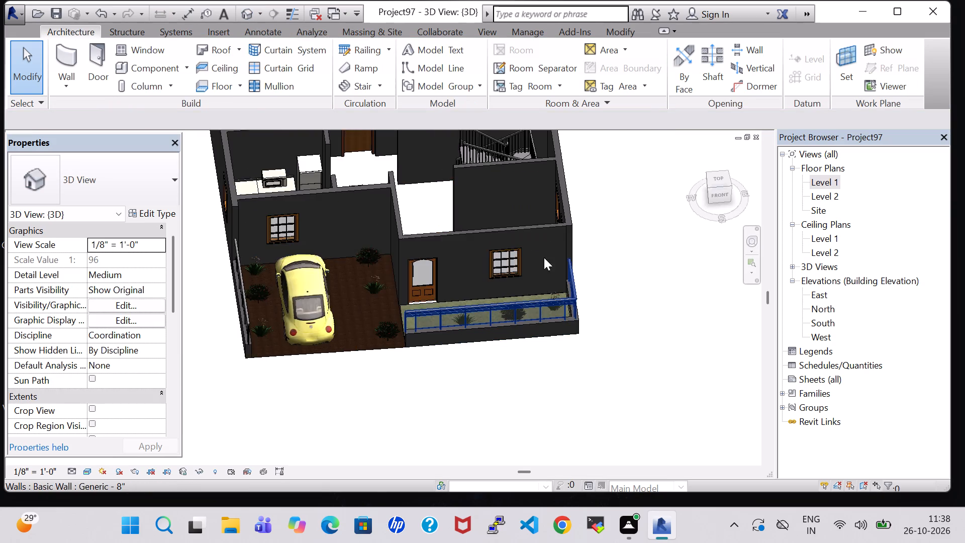
{"action": "middle_click", "coordinate": [581, 177], "text": "shift"}
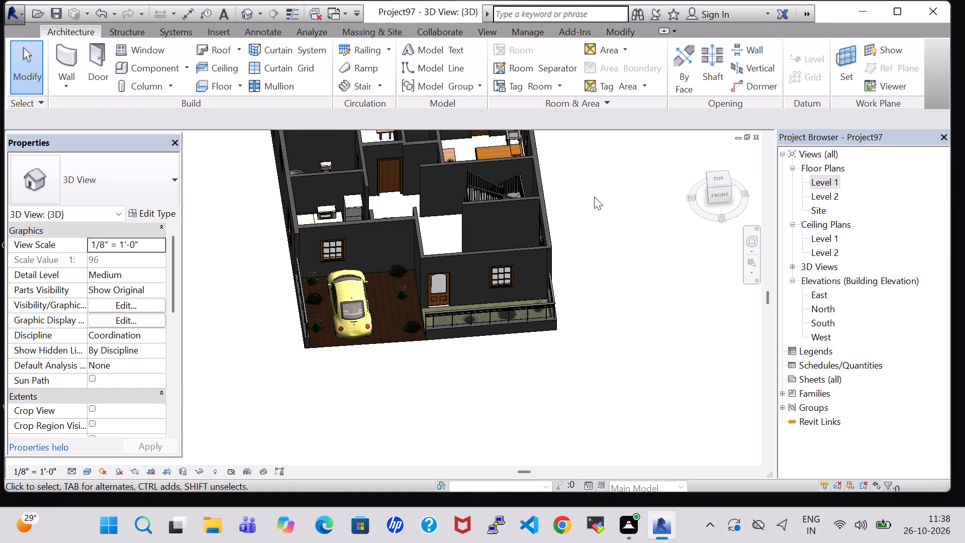
{"action": "middle_click_drag", "start_coordinate": [592, 178], "coordinate": [585, 249], "text": "shift"}
{"action": "middle_click_drag", "start_coordinate": [585, 254], "coordinate": [584, 262], "text": "shift"}
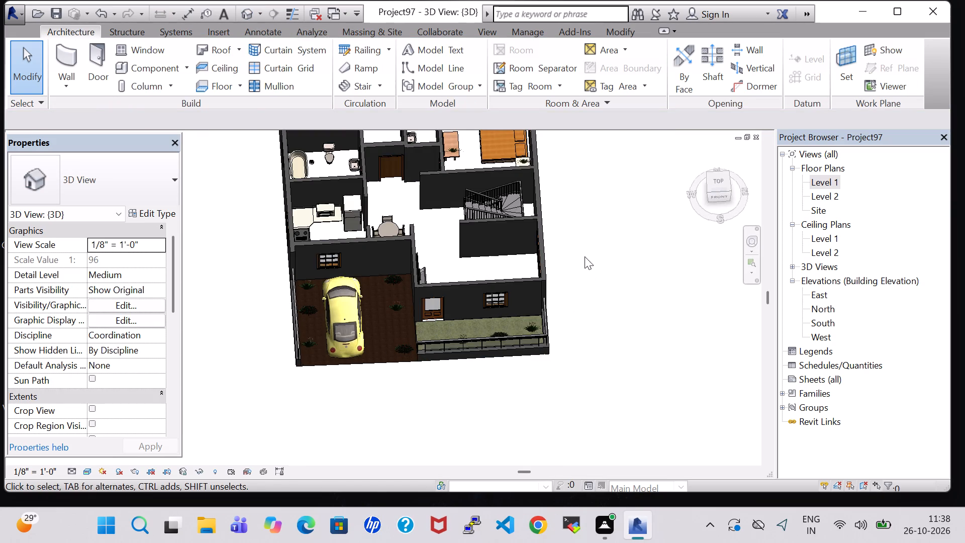
{"action": "middle_click_drag", "start_coordinate": [593, 225], "coordinate": [584, 267], "text": "shift"}
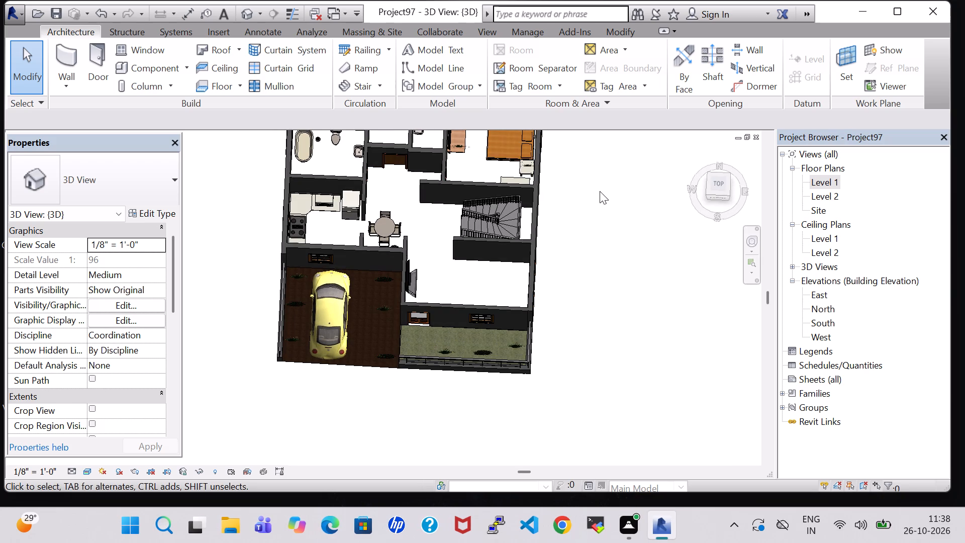
{"action": "middle_click_drag", "start_coordinate": [582, 195], "coordinate": [578, 265], "text": "shift"}
{"action": "scroll", "coordinate": [578, 265], "scroll_direction": "down", "scroll_amount": 1, "text": "shift"}
{"action": "middle_click", "coordinate": [577, 268], "text": "shift"}
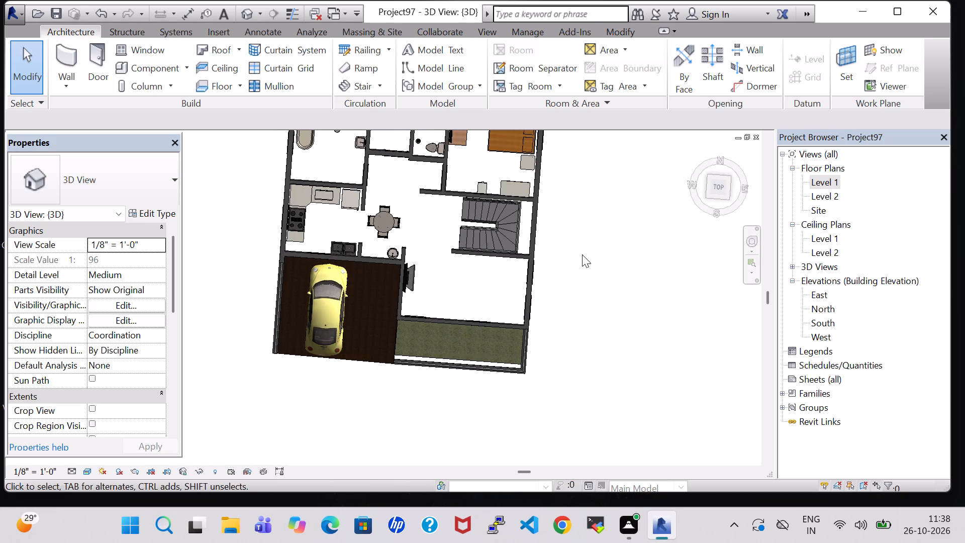
{"action": "middle_click_drag", "start_coordinate": [588, 206], "coordinate": [575, 295], "text": "shift"}
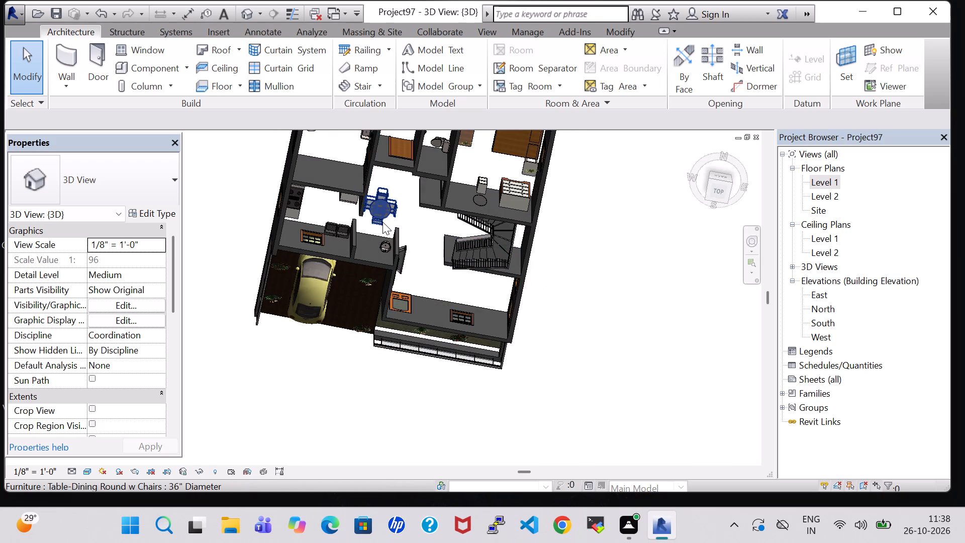
{"action": "scroll", "coordinate": [382, 222], "scroll_direction": "up", "scroll_amount": 4}
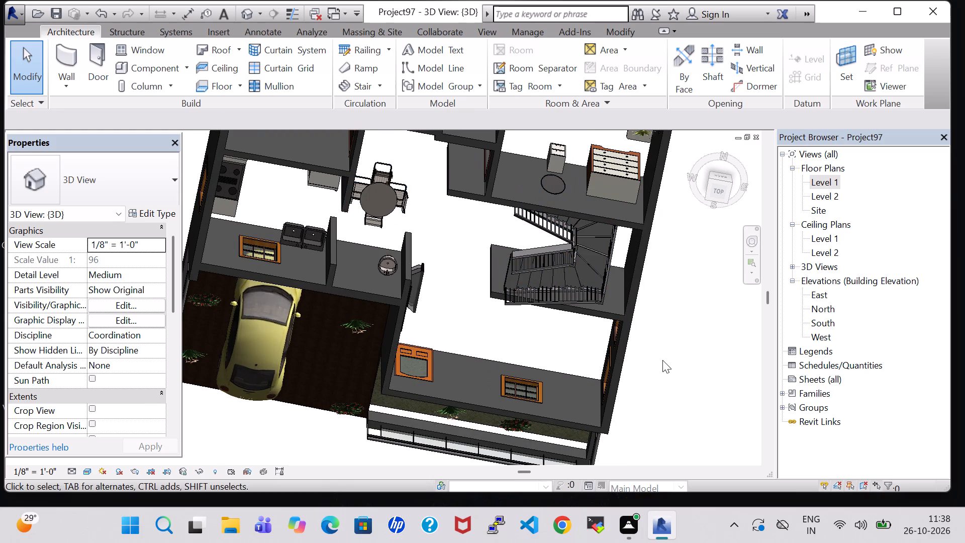
{"action": "middle_click", "coordinate": [644, 363], "text": "shift"}
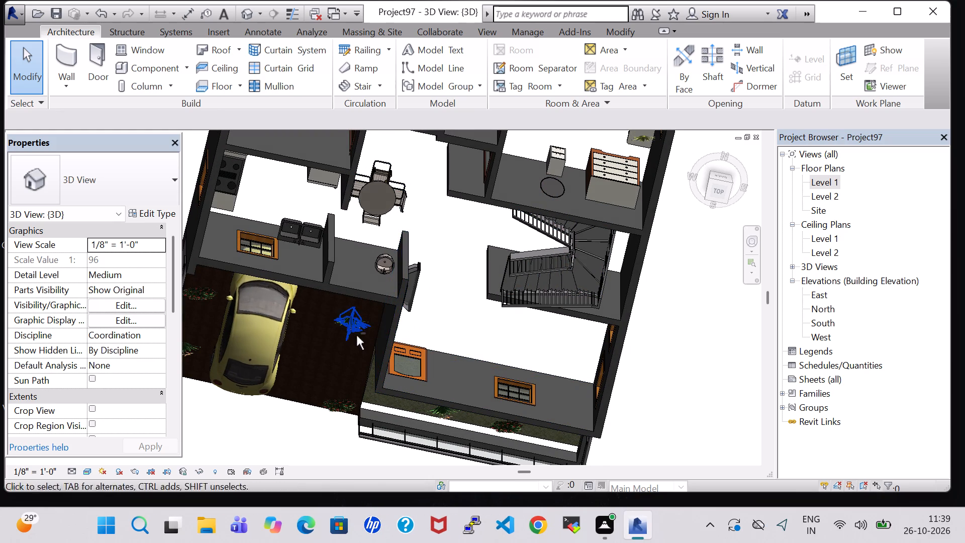
Examine the furnished interior in 3D from the stair and bedroom sides, including the dining area and the whole house.
{"action": "middle_click_drag", "start_coordinate": [683, 381], "coordinate": [540, 390], "text": "shift"}
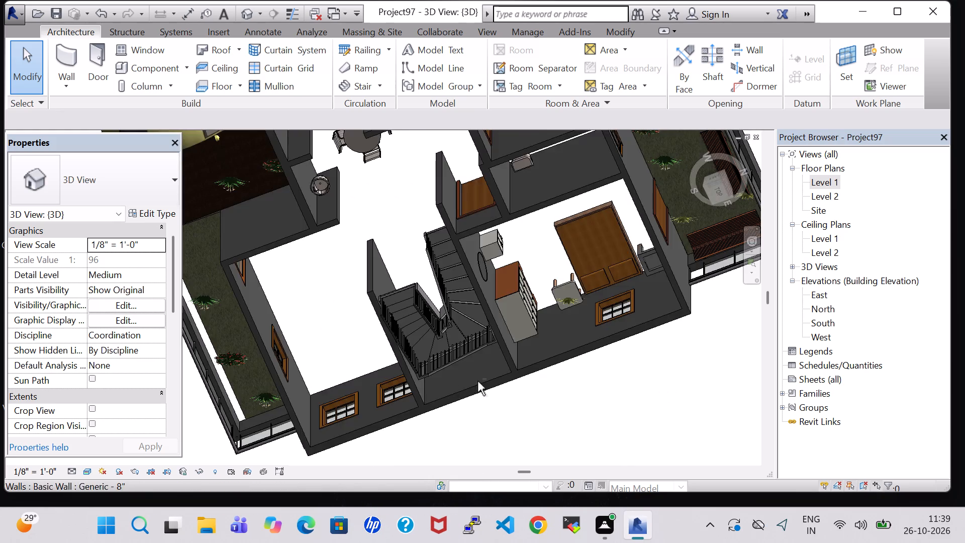
{"action": "middle_click_drag", "start_coordinate": [498, 421], "coordinate": [482, 416], "text": "shift"}
{"action": "middle_click", "coordinate": [462, 406], "text": "shift"}
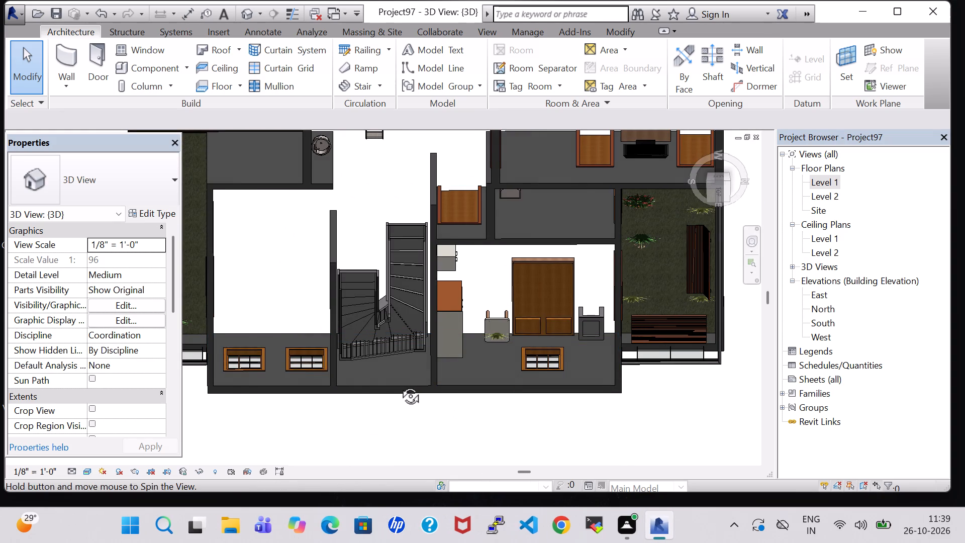
{"action": "middle_click_drag", "start_coordinate": [459, 264], "coordinate": [440, 264], "text": "shift"}
{"action": "middle_click_drag", "start_coordinate": [391, 258], "coordinate": [340, 244], "text": "shift"}
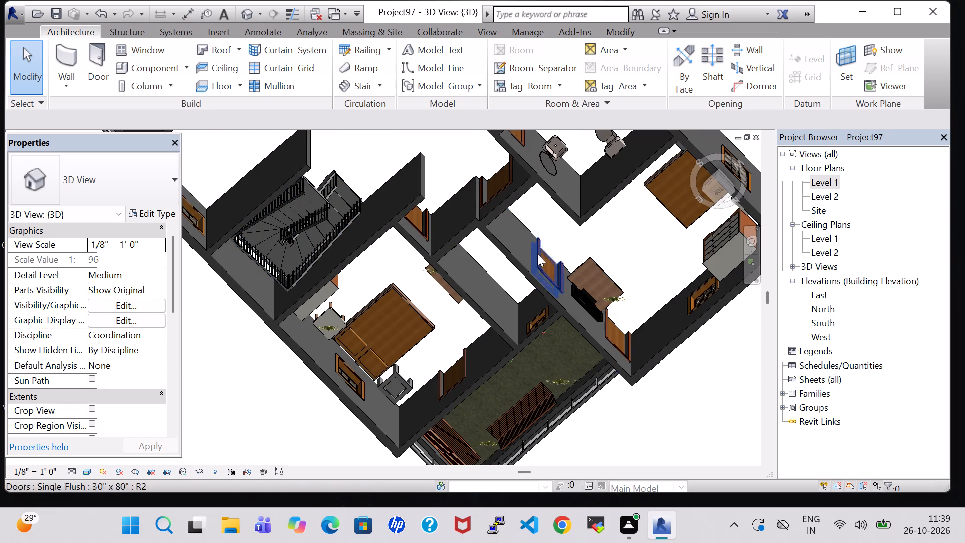
{"action": "scroll", "coordinate": [429, 281], "scroll_direction": "up", "scroll_amount": 2}
{"action": "scroll", "coordinate": [429, 281], "scroll_direction": "down", "scroll_amount": 6}
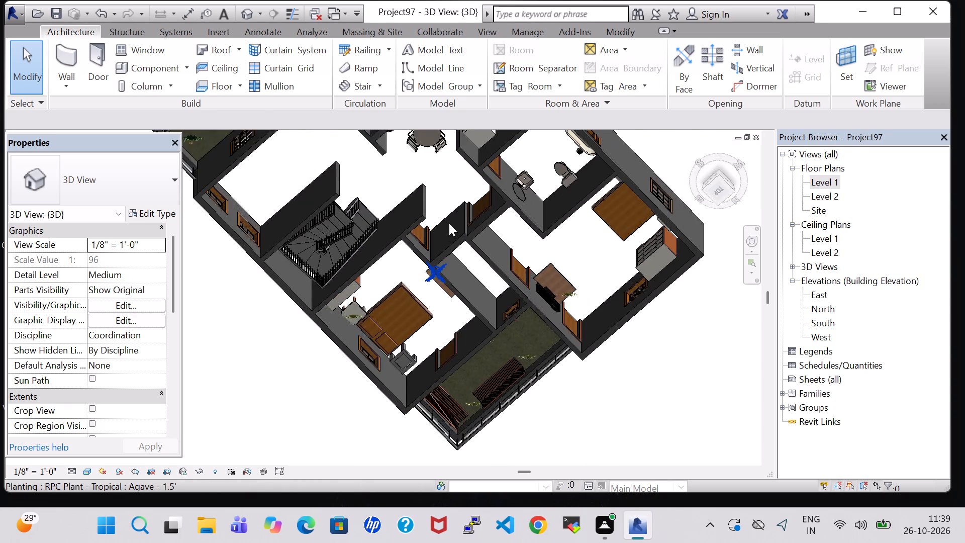
{"action": "scroll", "coordinate": [438, 194], "scroll_direction": "up", "scroll_amount": 8}
{"action": "middle_click_drag", "start_coordinate": [438, 194], "coordinate": [419, 317]}
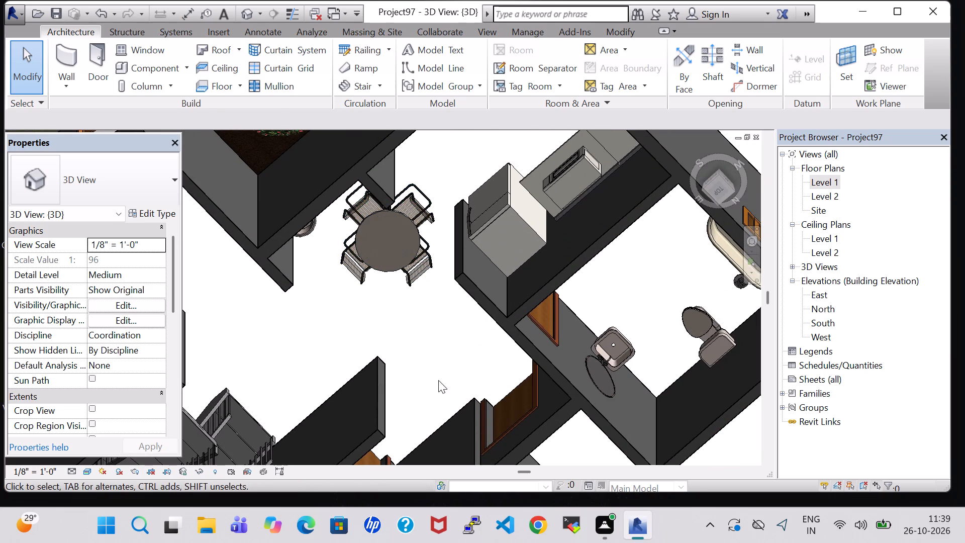
{"action": "middle_click", "coordinate": [437, 366], "text": "shift"}
{"action": "middle_click_drag", "start_coordinate": [437, 366], "coordinate": [432, 365], "text": "shift"}
{"action": "middle_click_drag", "start_coordinate": [431, 365], "coordinate": [405, 343], "text": "shift"}
{"action": "middle_click_drag", "start_coordinate": [404, 342], "coordinate": [390, 321], "text": "shift"}
{"action": "middle_click", "coordinate": [389, 319], "text": "shift"}
{"action": "middle_click", "coordinate": [387, 316], "text": "shift"}
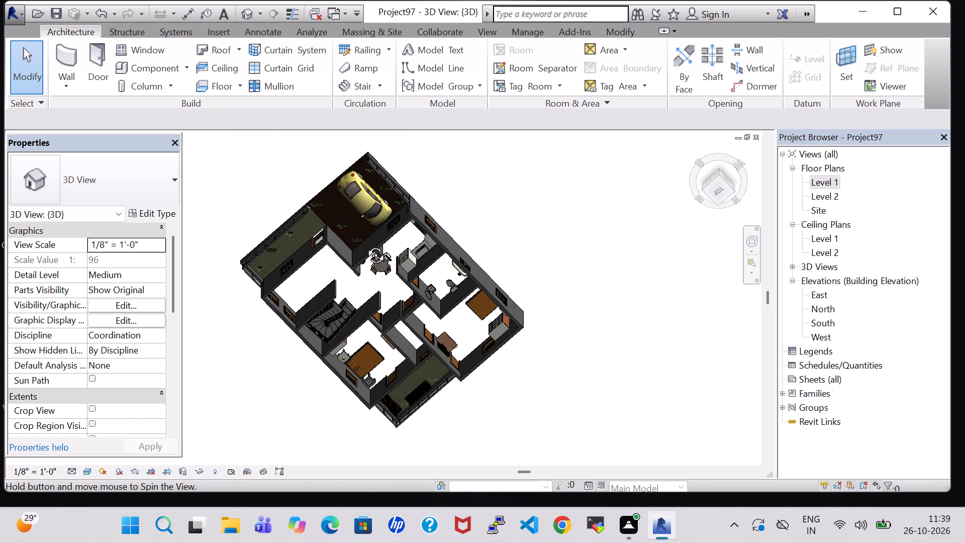
Examine the vanity sink, dining table and kitchen in the 3D view, from above and from the front.
{"action": "scroll", "coordinate": [387, 244], "scroll_direction": "up", "scroll_amount": 8}
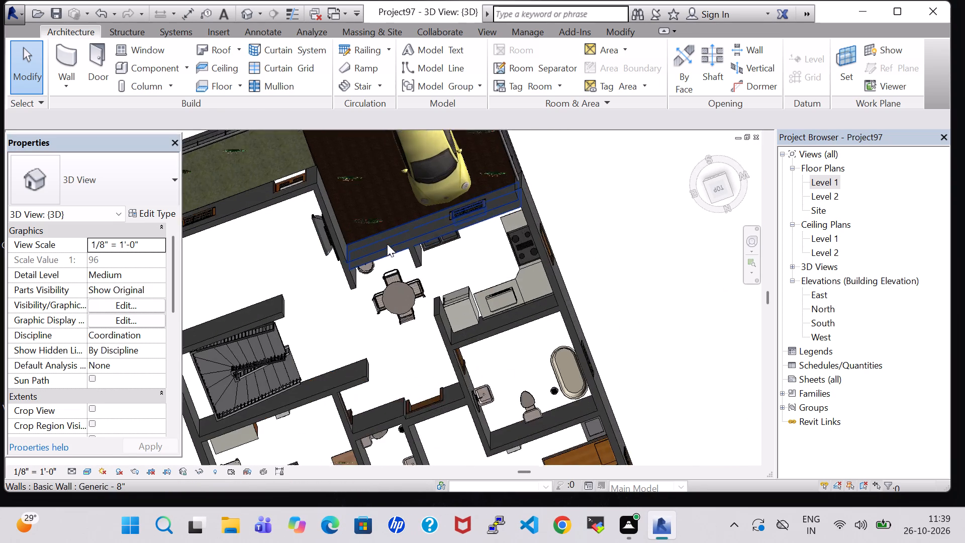
{"action": "middle_click_drag", "start_coordinate": [430, 393], "coordinate": [376, 277], "text": "shift"}
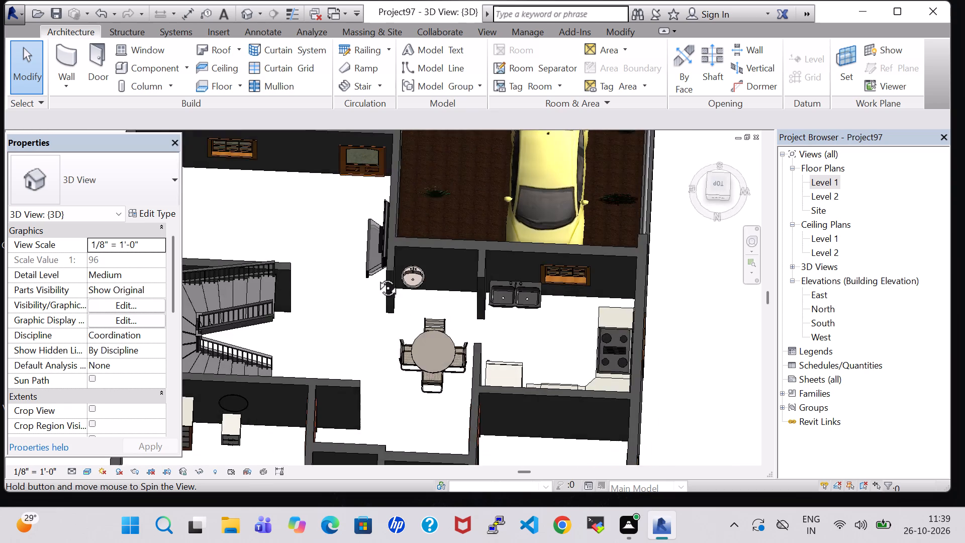
{"action": "middle_click_drag", "start_coordinate": [376, 277], "coordinate": [379, 247], "text": "shift"}
{"action": "middle_click_drag", "start_coordinate": [438, 433], "coordinate": [448, 400], "text": "shift"}
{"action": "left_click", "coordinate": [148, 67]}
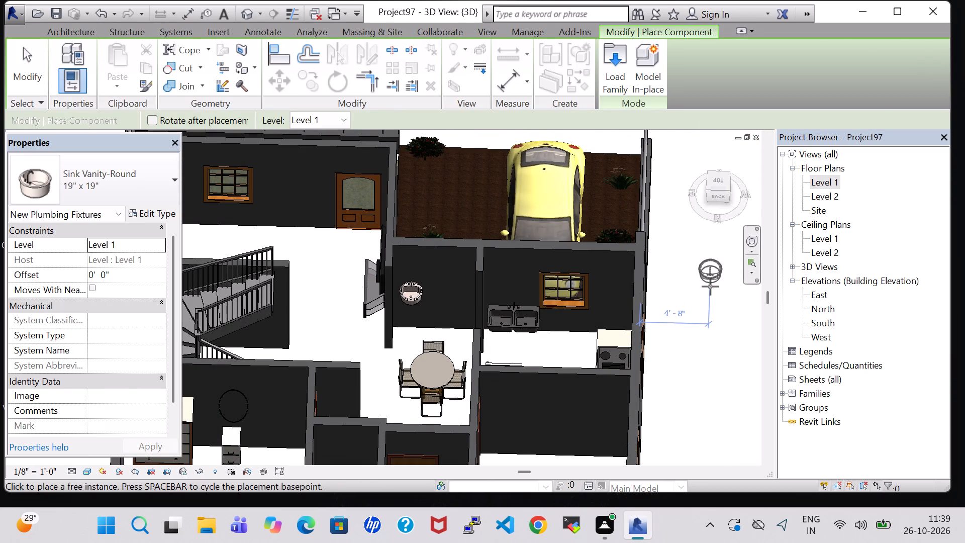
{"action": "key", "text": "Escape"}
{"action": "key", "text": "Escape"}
Load the Mirror-Ellipse family from the Furniture folder of the US Imperial library into the project, working from the Level 1 plan.
{"action": "double_click", "coordinate": [834, 179]}
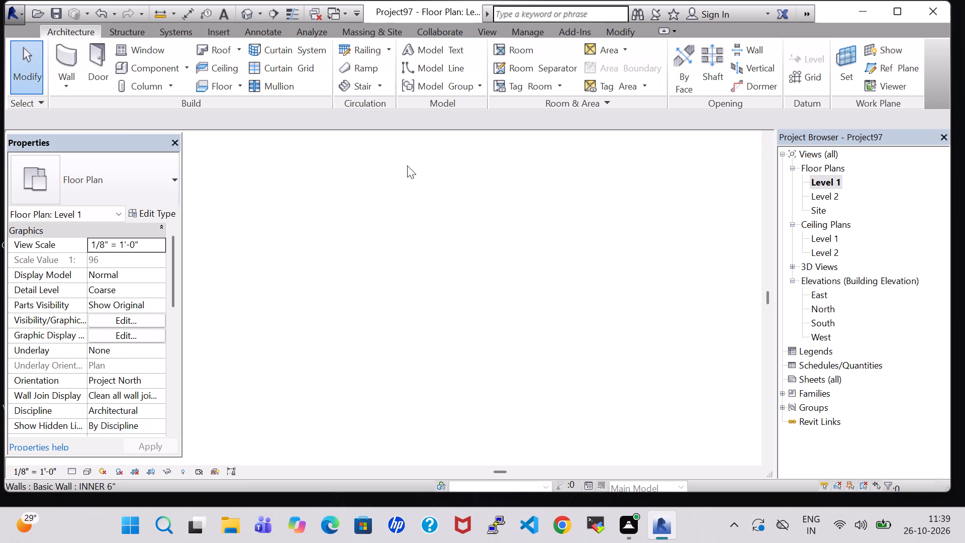
{"action": "scroll", "coordinate": [329, 275], "scroll_direction": "down", "scroll_amount": 1}
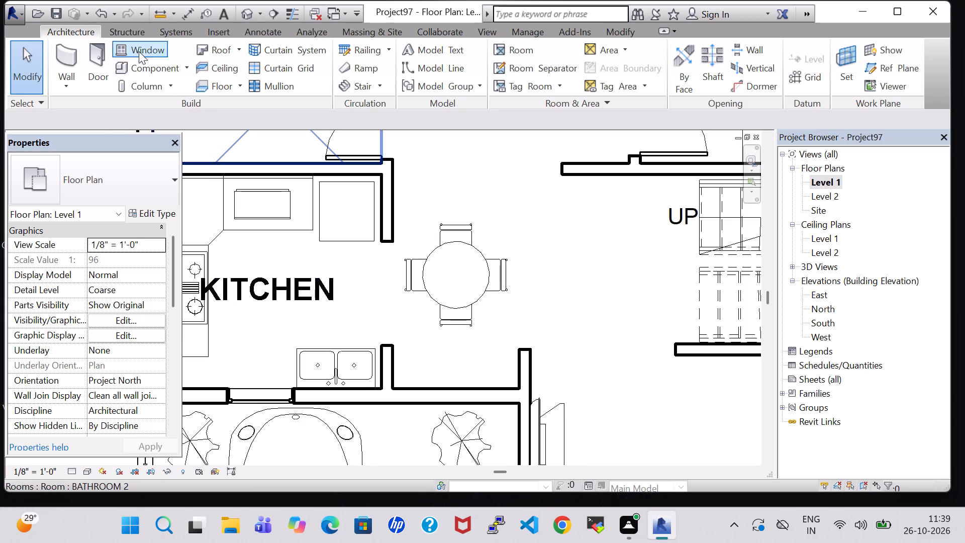
{"action": "left_click", "coordinate": [141, 66]}
{"action": "left_click", "coordinate": [619, 77]}
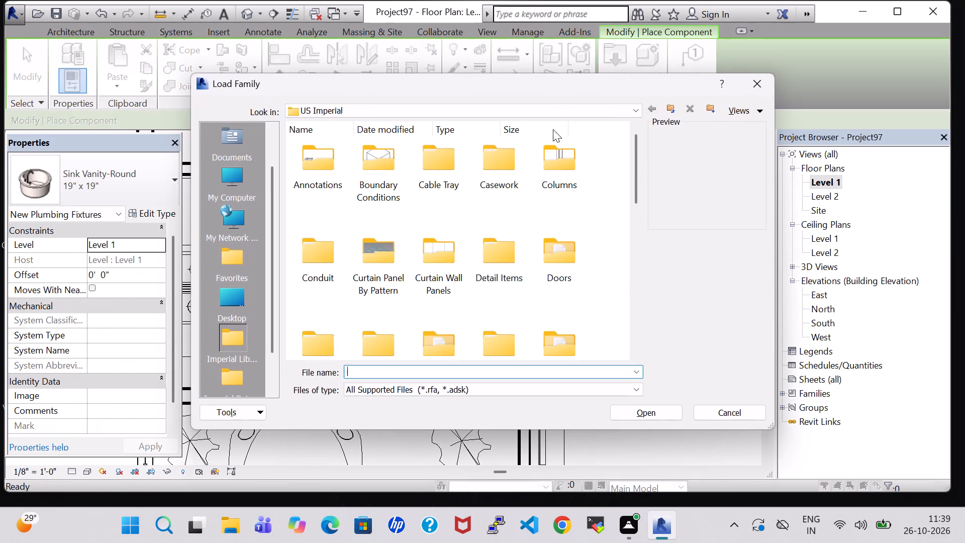
{"action": "scroll", "coordinate": [524, 207], "scroll_direction": "down", "scroll_amount": 2}
{"action": "scroll", "coordinate": [565, 182], "scroll_direction": "up", "scroll_amount": 2}
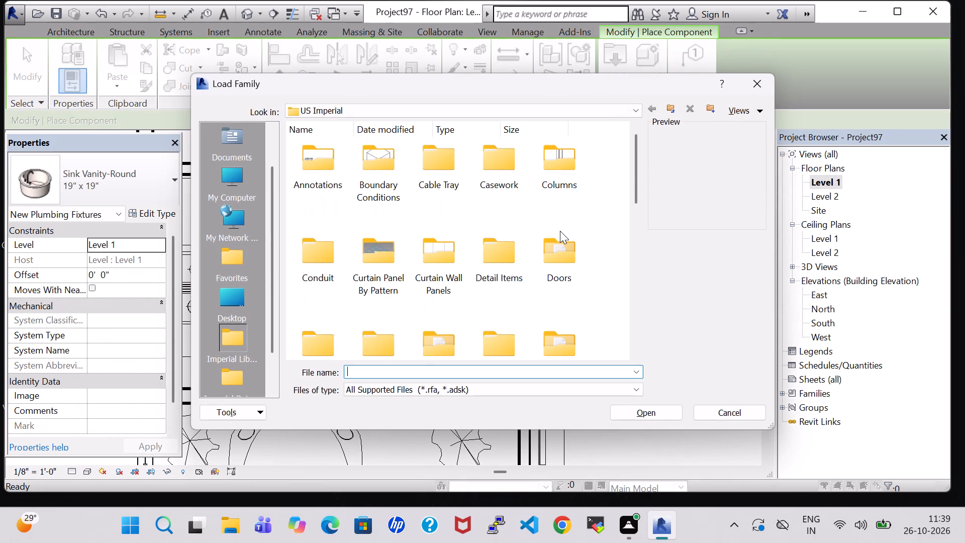
{"action": "scroll", "coordinate": [560, 231], "scroll_direction": "down", "scroll_amount": 1}
{"action": "double_click", "coordinate": [560, 224]}
{"action": "left_click", "coordinate": [536, 163]}
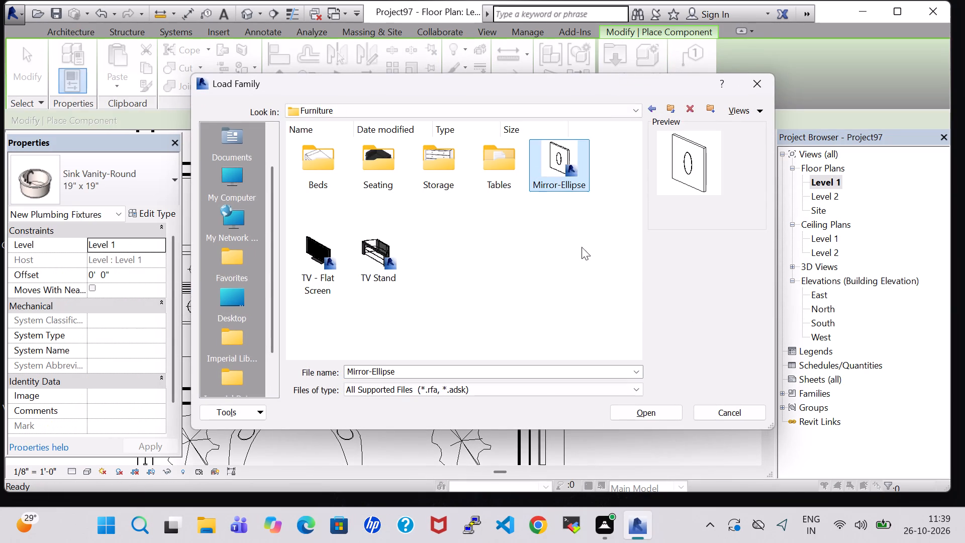
{"action": "left_click", "coordinate": [666, 415]}
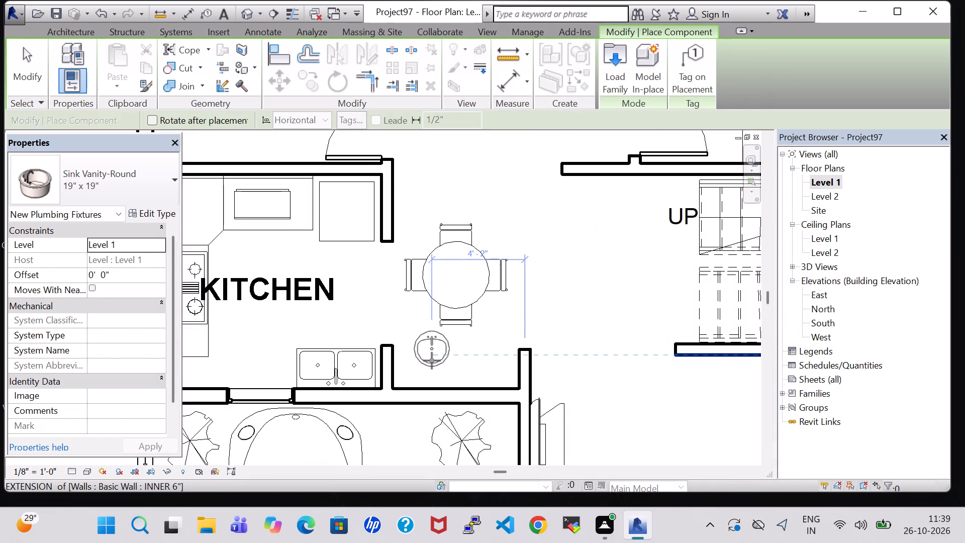
{"action": "scroll", "coordinate": [432, 360], "scroll_direction": "up", "scroll_amount": 1}
{"action": "key", "text": "Escape"}
{"action": "key", "text": "Escape"}
{"action": "key", "text": "Escape"}
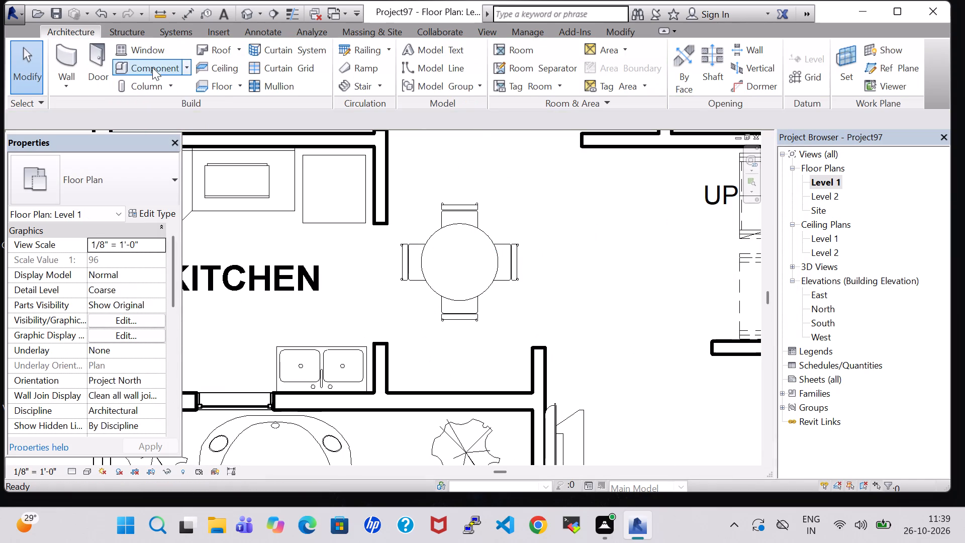
Place an 18" x 36" Mirror-Ellipse on the car-parking wall in the dining recess, about 3'-3" from the kitchen partition.
{"action": "left_click", "coordinate": [152, 67]}
{"action": "left_click", "coordinate": [127, 183]}
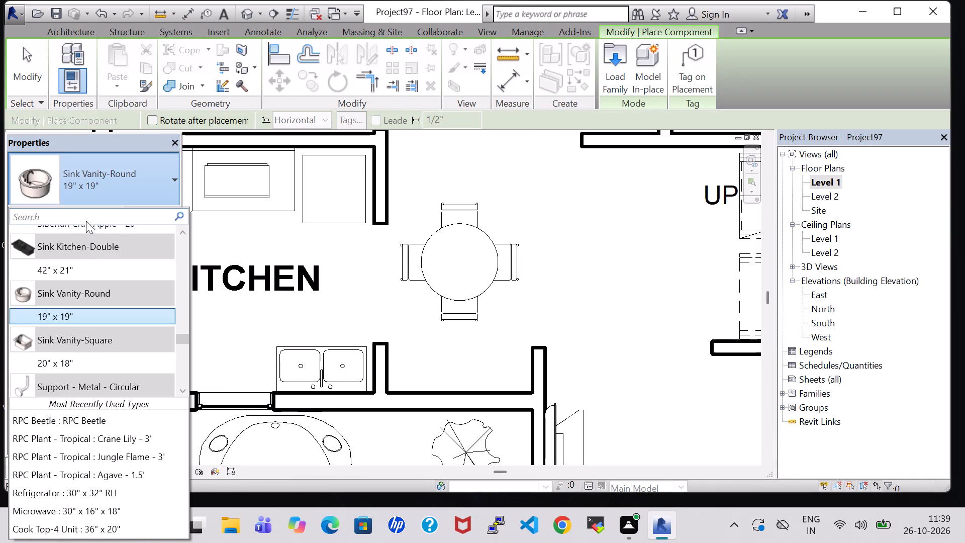
{"action": "type", "text": "MI"}
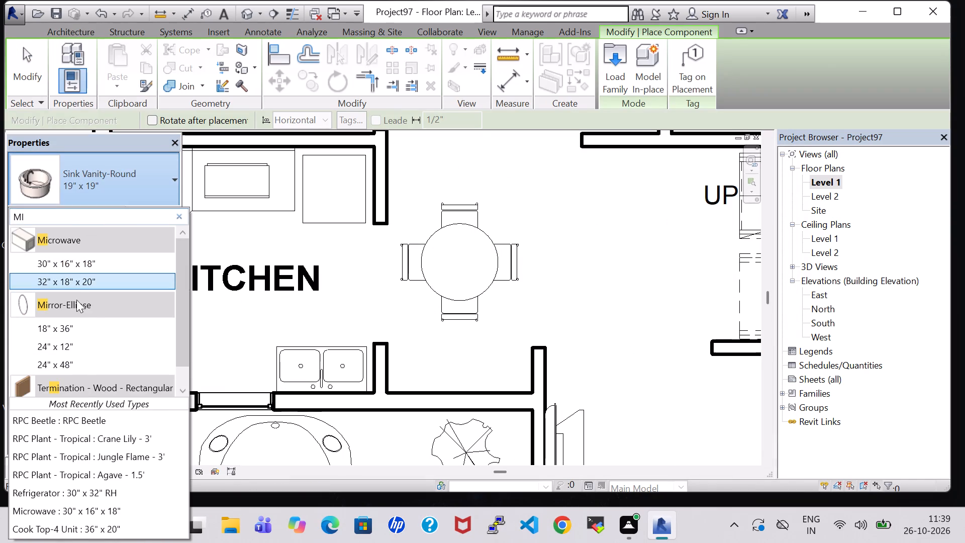
{"action": "left_click", "coordinate": [73, 321]}
{"action": "scroll", "coordinate": [507, 380], "scroll_direction": "up", "scroll_amount": 5}
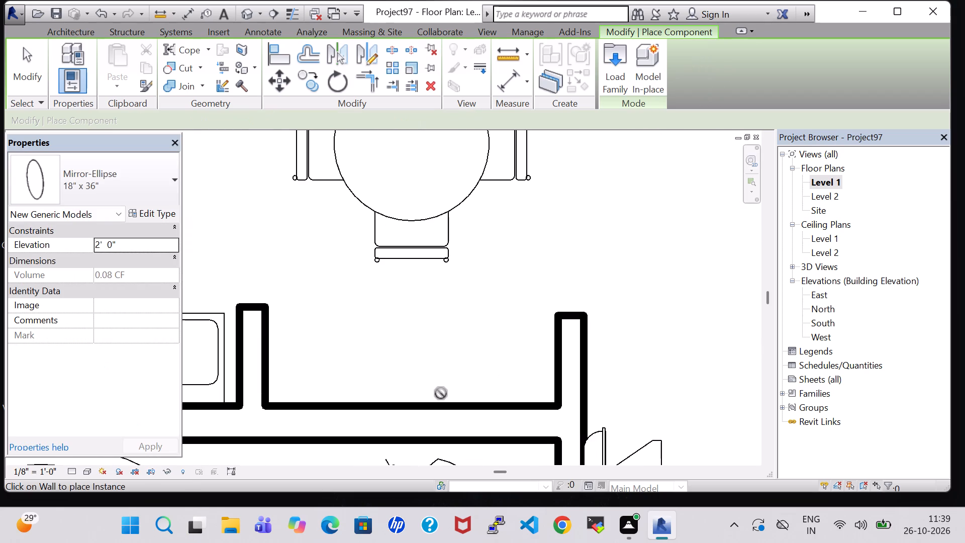
{"action": "left_click", "coordinate": [419, 405]}
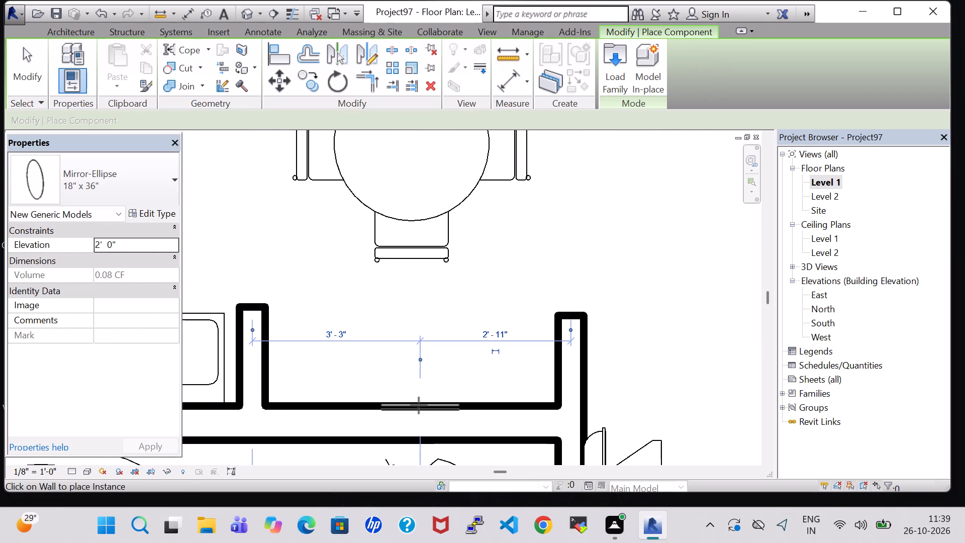
{"action": "key", "text": "Escape"}
{"action": "key", "text": "Escape"}
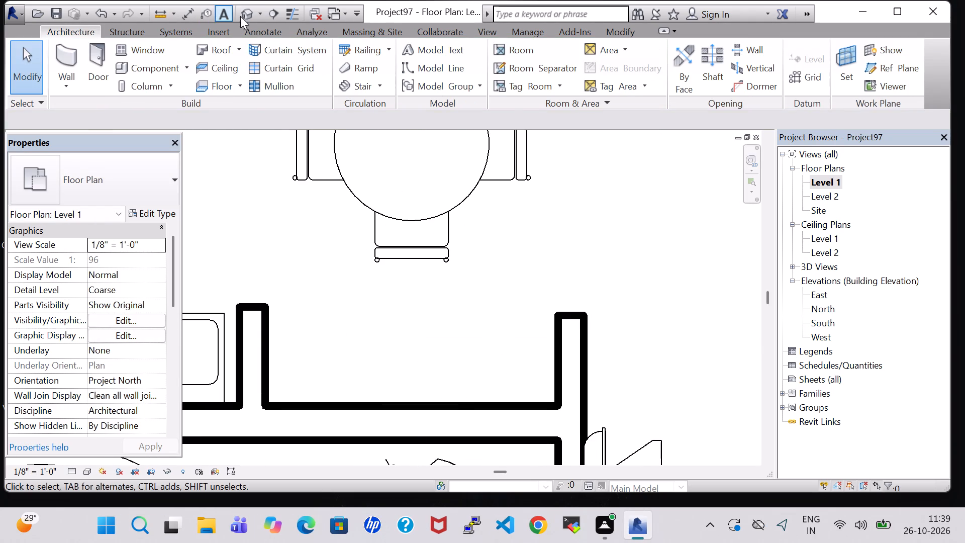
Raise the elliptical mirror on its wall in the 3D view to an elevation of about 6' 3".
{"action": "left_click", "coordinate": [247, 16]}
{"action": "scroll", "coordinate": [438, 305], "scroll_direction": "up", "scroll_amount": 8}
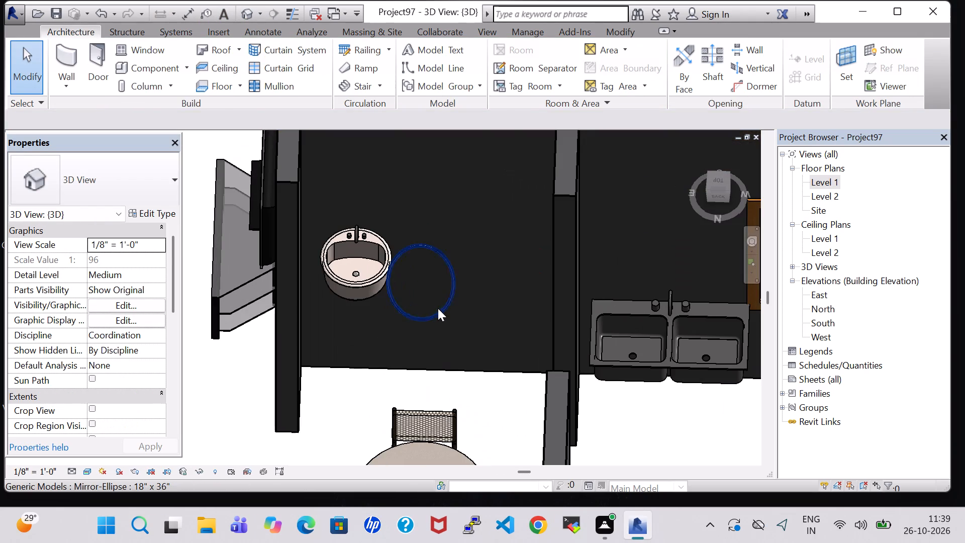
{"action": "left_click", "coordinate": [437, 254]}
{"action": "key", "text": "Up"}
{"action": "key", "text": "Up"}
{"action": "key", "text": "Up"}
{"action": "key", "text": "Up"}
{"action": "key", "text": "Up"}
{"action": "key", "text": "Up"}
{"action": "key", "text": "Up"}
{"action": "key", "text": "Up"}
{"action": "key", "text": "Up"}
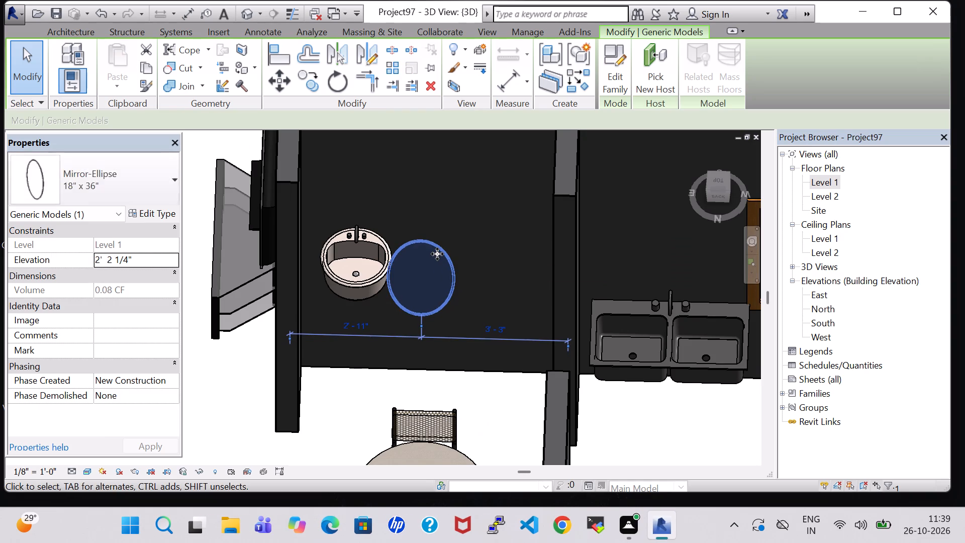
{"action": "key", "text": "Up"}
{"action": "key", "text": "Up"}
{"action": "key", "text": "Up"}
{"action": "key", "text": "Up"}
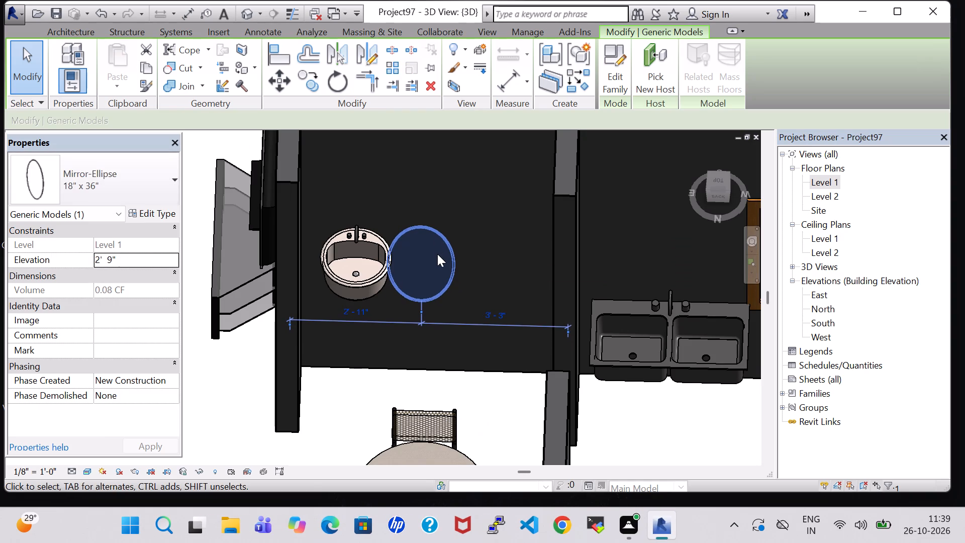
{"action": "key", "text": "Up"}
{"action": "key", "text": "Up"}
{"action": "key", "text": "Up"}
{"action": "key", "text": "Up"}
{"action": "key", "text": "Up"}
{"action": "key", "text": "Up"}
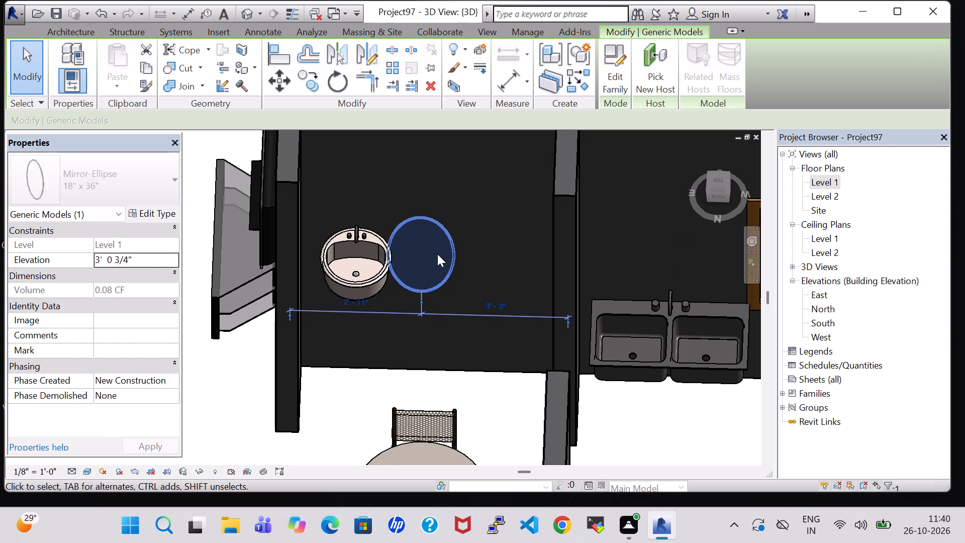
{"action": "key", "text": "Up"}
{"action": "key", "text": "Up"}
{"action": "key", "text": "Up"}
{"action": "key", "text": "Up"}
{"action": "key", "text": "Up"}
{"action": "key", "text": "Up"}
{"action": "key", "text": "Up"}
{"action": "key", "text": "Up"}
{"action": "key", "text": "Up"}
{"action": "key", "text": "Up"}
{"action": "key", "text": "Up"}
{"action": "key", "text": "Up"}
{"action": "key", "text": "Up"}
{"action": "key", "text": "Up"}
{"action": "key", "text": "Up"}
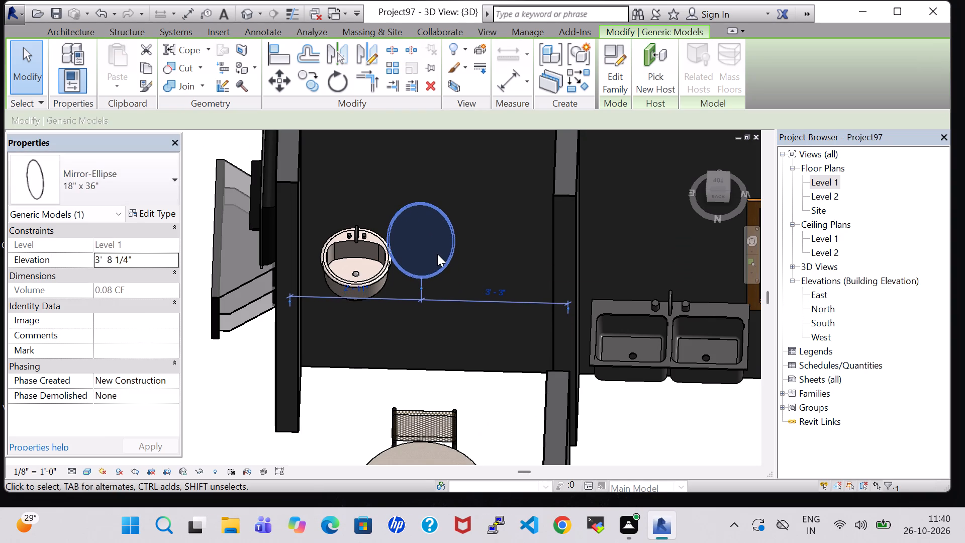
{"action": "key", "text": "Up"}
{"action": "key", "text": "Up"}
{"action": "key", "text": "Up"}
{"action": "key", "text": "Up"}
{"action": "key", "text": "Up"}
{"action": "key", "text": "Up"}
{"action": "key", "text": "Up"}
{"action": "key", "text": "Up"}
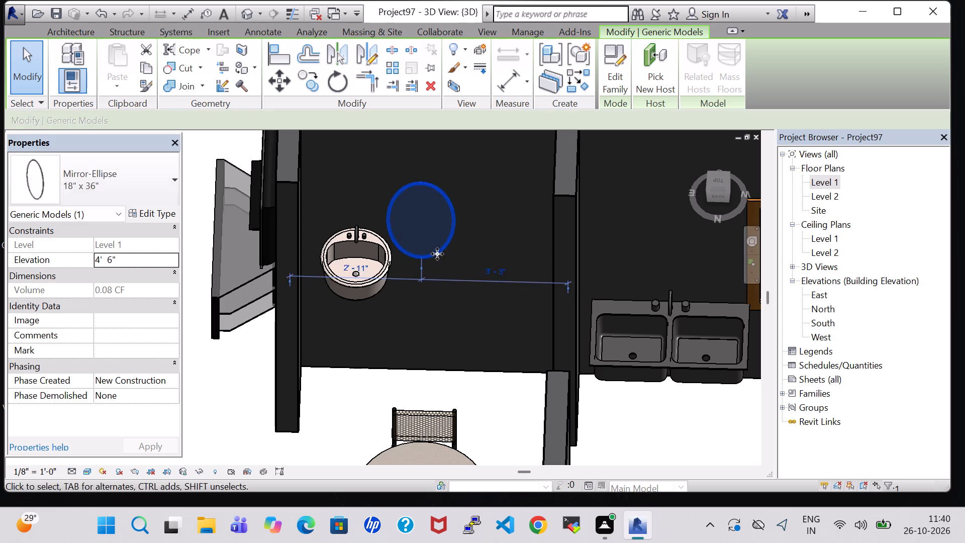
{"action": "key", "text": "Up"}
{"action": "key", "text": "Up"}
{"action": "key", "text": "Up"}
{"action": "key", "text": "Up"}
{"action": "key", "text": "Up"}
{"action": "key", "text": "Up"}
{"action": "key", "text": "Up"}
{"action": "key", "text": "Up"}
{"action": "key", "text": "Up"}
{"action": "key", "text": "Up"}
{"action": "key", "text": "Up"}
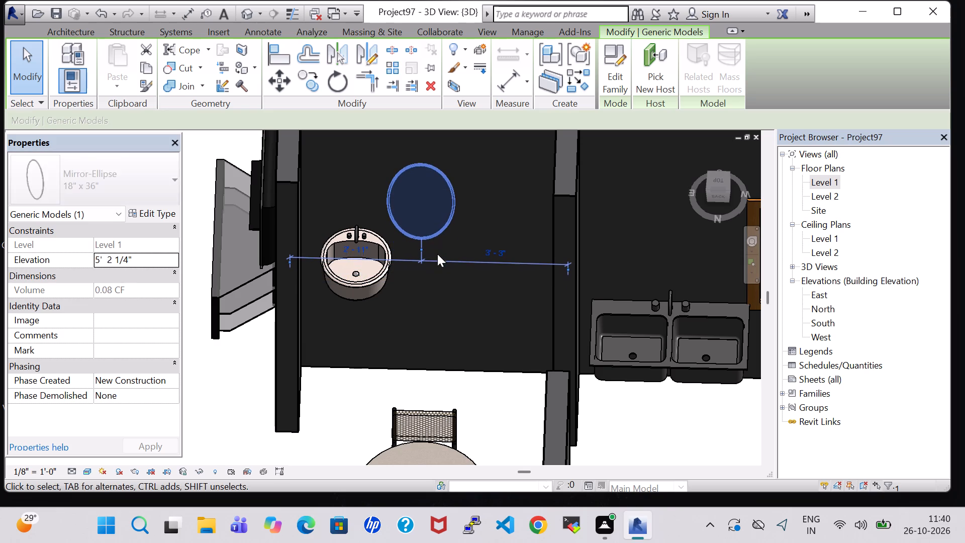
{"action": "key", "text": "Up"}
{"action": "key", "text": "Up"}
{"action": "key", "text": "Up"}
{"action": "key", "text": "Up"}
{"action": "key", "text": "Up"}
{"action": "key", "text": "Up"}
{"action": "key", "text": "Up"}
{"action": "key", "text": "Up"}
{"action": "key", "text": "Up"}
{"action": "key", "text": "Up"}
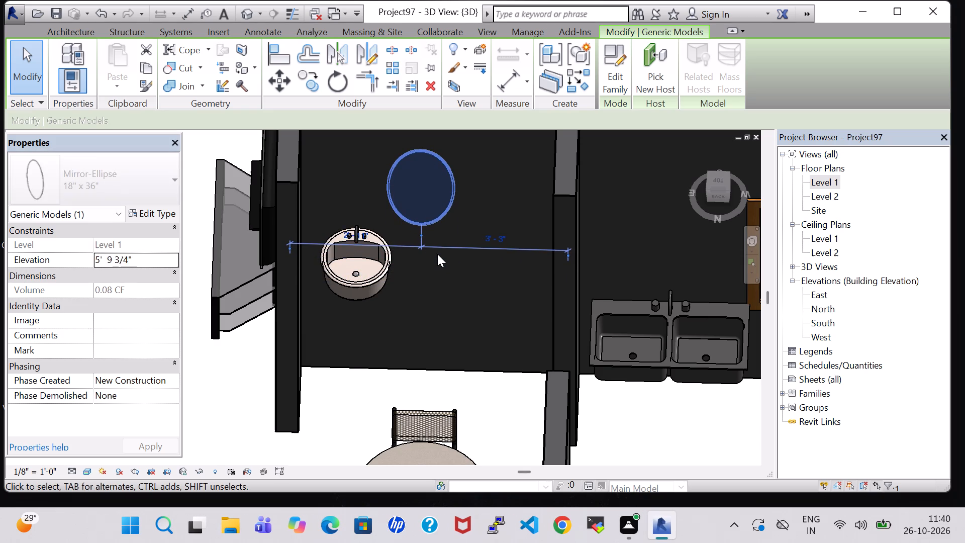
{"action": "key", "text": "Up"}
{"action": "key", "text": "Up"}
{"action": "key", "text": "Up"}
{"action": "key", "text": "Up"}
{"action": "key", "text": "Up"}
{"action": "key", "text": "Up"}
Shift the mirror over the vanity sink, about 4'-9" from the kitchen partition, and lower its elevation to 6' 1 1/2".
{"action": "key", "text": "Left"}
{"action": "key", "text": "Left"}
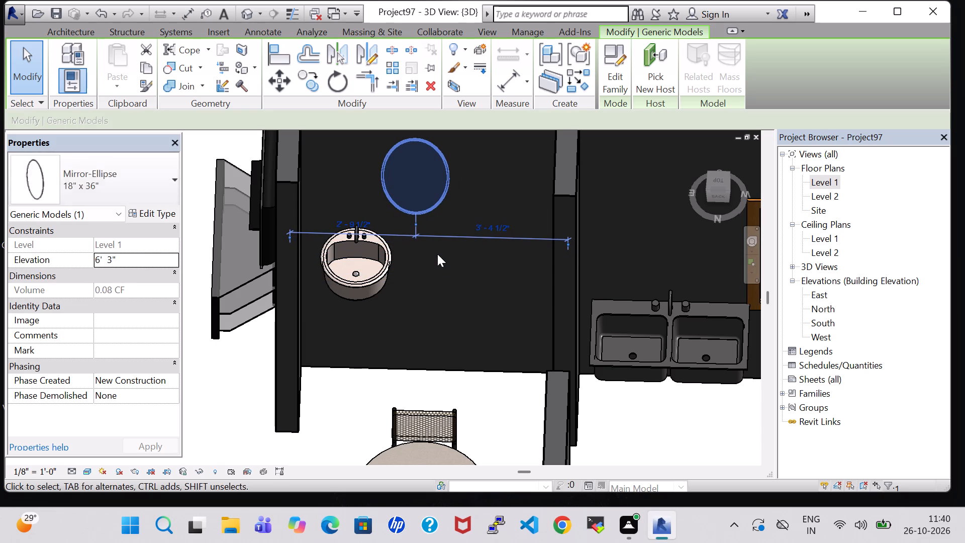
{"action": "key", "text": "Left"}
{"action": "key", "text": "Left"}
{"action": "key", "text": "Left"}
{"action": "key", "text": "Left"}
{"action": "key", "text": "Left"}
{"action": "key", "text": "Left"}
{"action": "key", "text": "Left"}
{"action": "key", "text": "Left"}
{"action": "key", "text": "Left"}
{"action": "key", "text": "Left"}
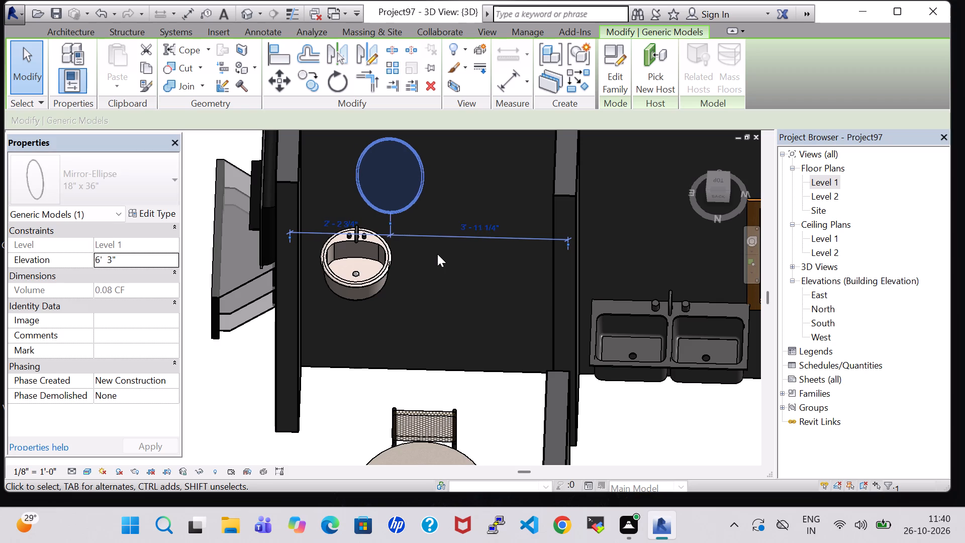
{"action": "key", "text": "Left"}
{"action": "key", "text": "Left"}
{"action": "key", "text": "Left"}
{"action": "key", "text": "Left"}
{"action": "key", "text": "Left"}
{"action": "key", "text": "Left"}
{"action": "key", "text": "Left"}
{"action": "key", "text": "Left"}
{"action": "key", "text": "Left"}
{"action": "key", "text": "Left"}
{"action": "key", "text": "Left"}
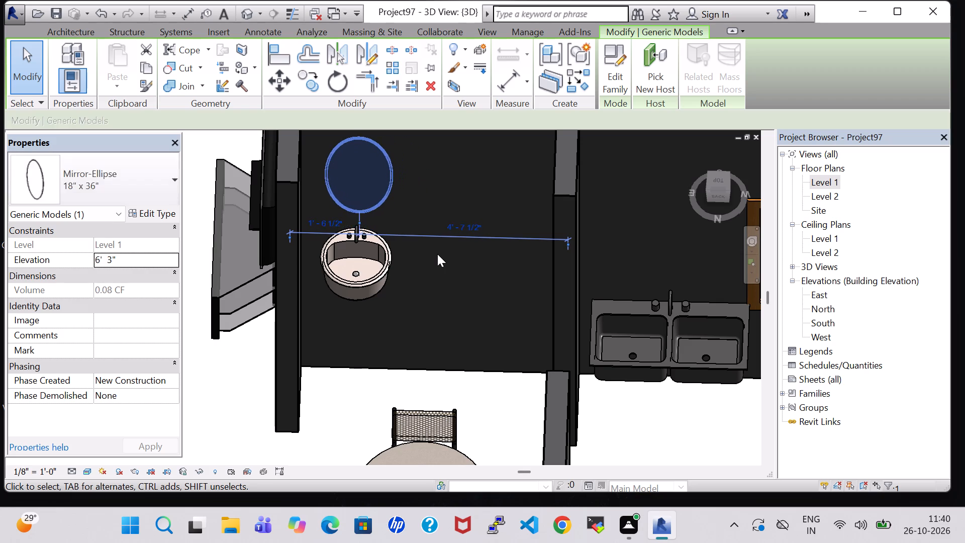
{"action": "key", "text": "Left"}
{"action": "key", "text": "Left"}
{"action": "key", "text": "Left"}
{"action": "key", "text": "Left"}
{"action": "key", "text": "Left"}
{"action": "key", "text": "Right"}
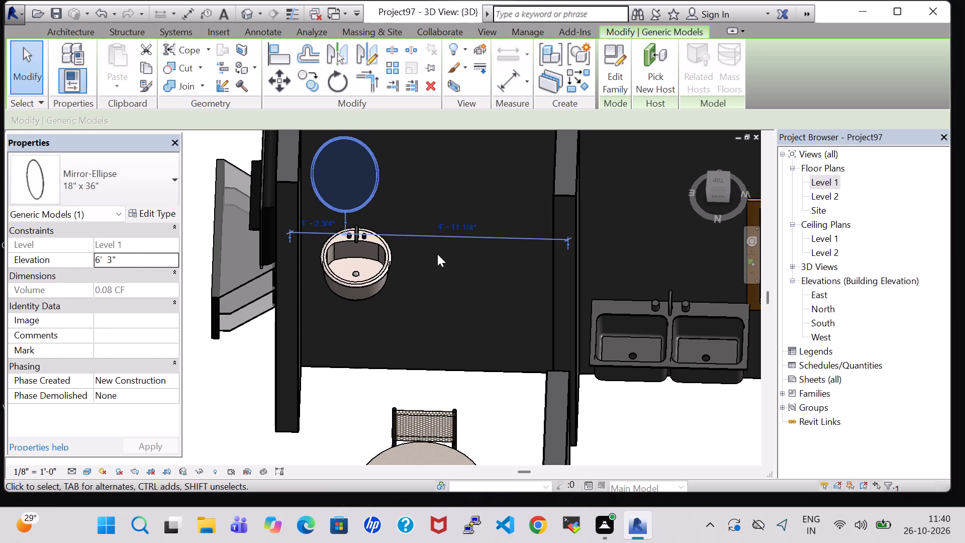
{"action": "key", "text": "Right"}
{"action": "key", "text": "Right"}
{"action": "key", "text": "Right"}
{"action": "key", "text": "Down"}
{"action": "key", "text": "Down"}
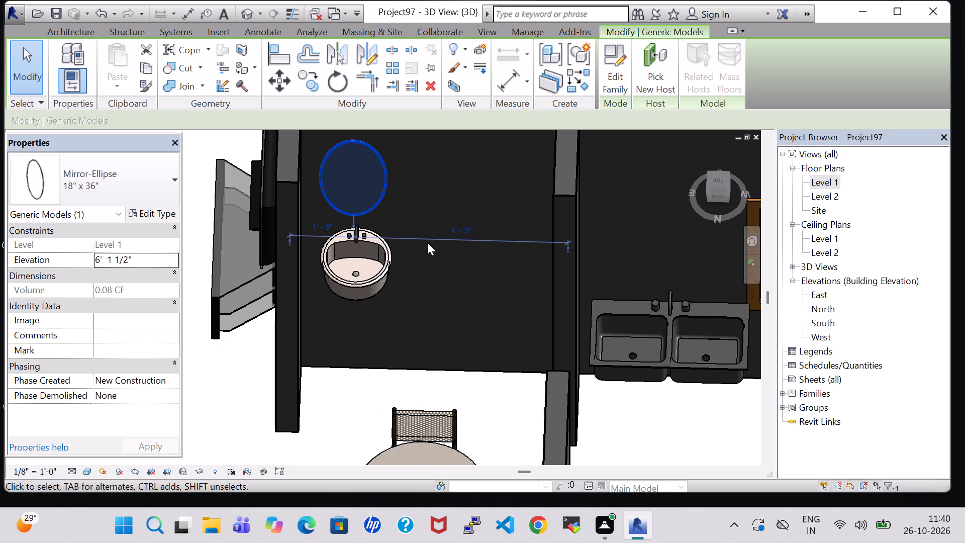
Set the round vanity sink's offset from Level 1 to 2' 0".
{"action": "left_click", "coordinate": [364, 285]}
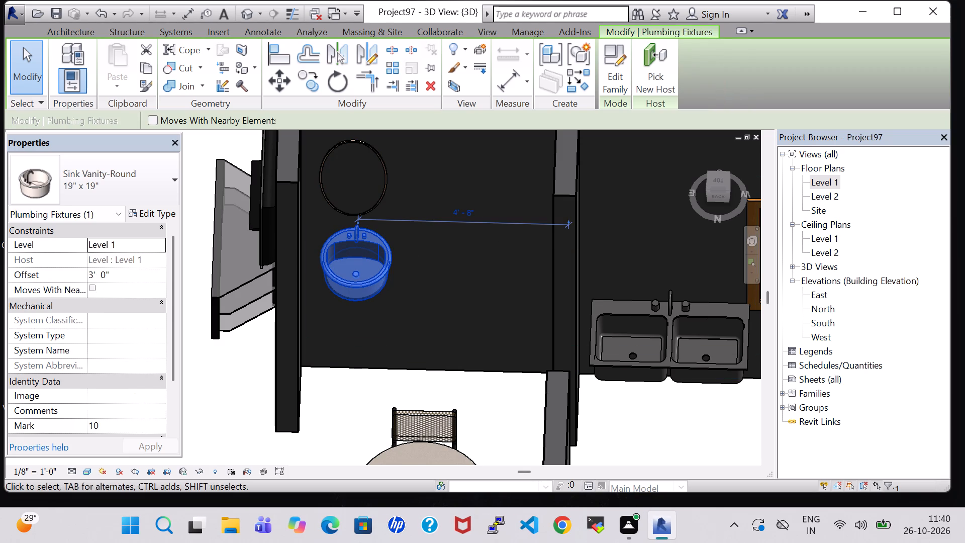
{"action": "left_click", "coordinate": [94, 275]}
{"action": "key", "text": "BackSpace"}
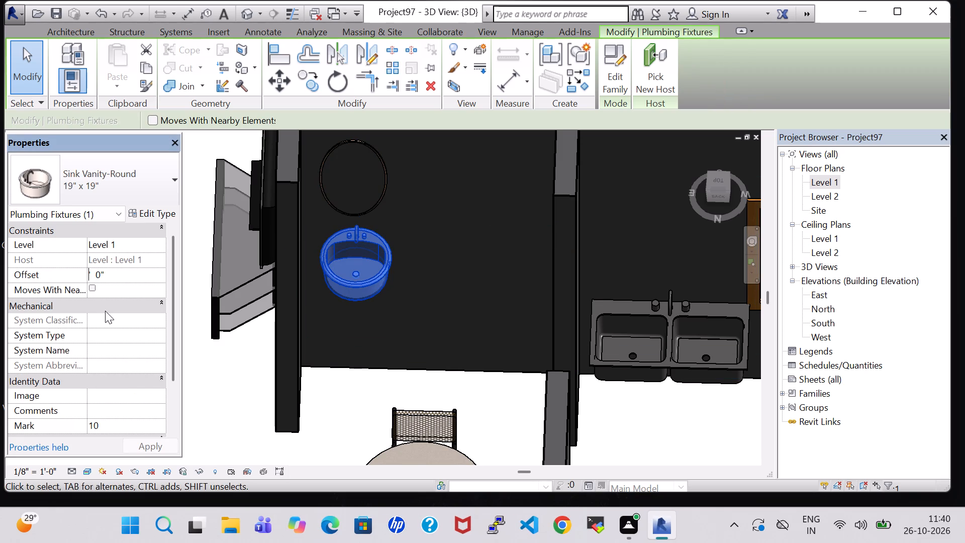
{"action": "key", "text": "2"}
{"action": "key", "text": "Return"}
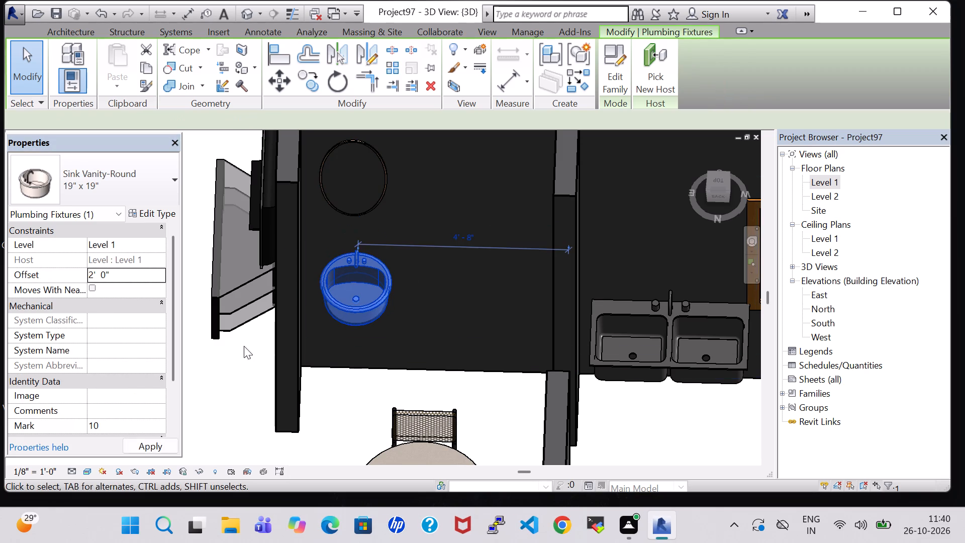
Lower the mirror to an elevation of 5' 7 1/2" and center it over the sink, about 4'-7 1/2" from the kitchen partition.
{"action": "left_click", "coordinate": [377, 154]}
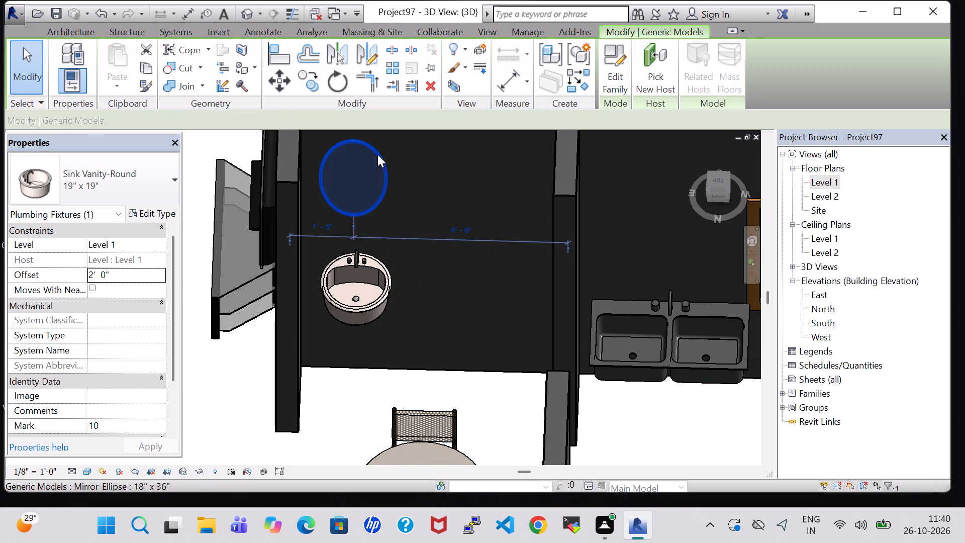
{"action": "key", "text": "Down"}
{"action": "key", "text": "Down"}
{"action": "key", "text": "Down"}
{"action": "key", "text": "Down"}
{"action": "key", "text": "Down"}
{"action": "key", "text": "Down"}
{"action": "key", "text": "Down"}
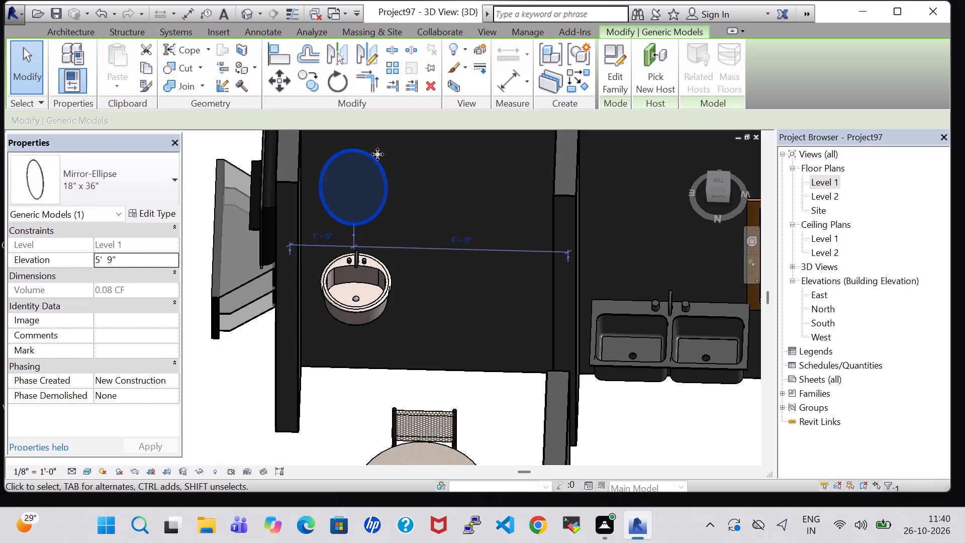
{"action": "key", "text": "Down"}
{"action": "key", "text": "Right"}
{"action": "key", "text": "Right"}
{"action": "key", "text": "Right"}
{"action": "key", "text": "Left"}
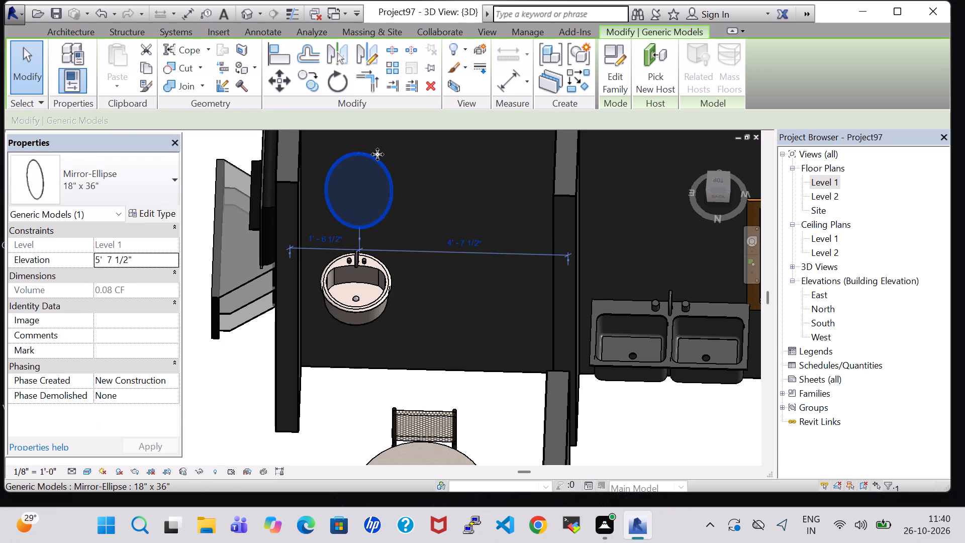
Lower the elliptical mirror above the round vanity sink to an elevation of about 5' 0".
{"action": "key", "text": "Down"}
{"action": "key", "text": "Down"}
{"action": "key", "text": "Down"}
{"action": "key", "text": "Down"}
{"action": "key", "text": "Down"}
{"action": "key", "text": "Down"}
{"action": "key", "text": "Down"}
{"action": "key", "text": "Down"}
{"action": "key", "text": "Down"}
{"action": "key", "text": "Down"}
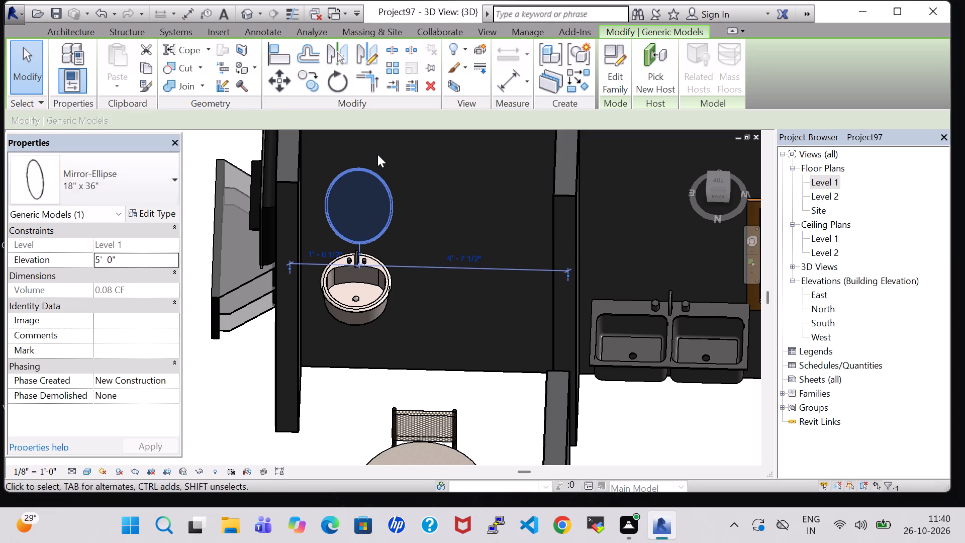
{"action": "key", "text": "Down"}
{"action": "left_click", "coordinate": [352, 406]}
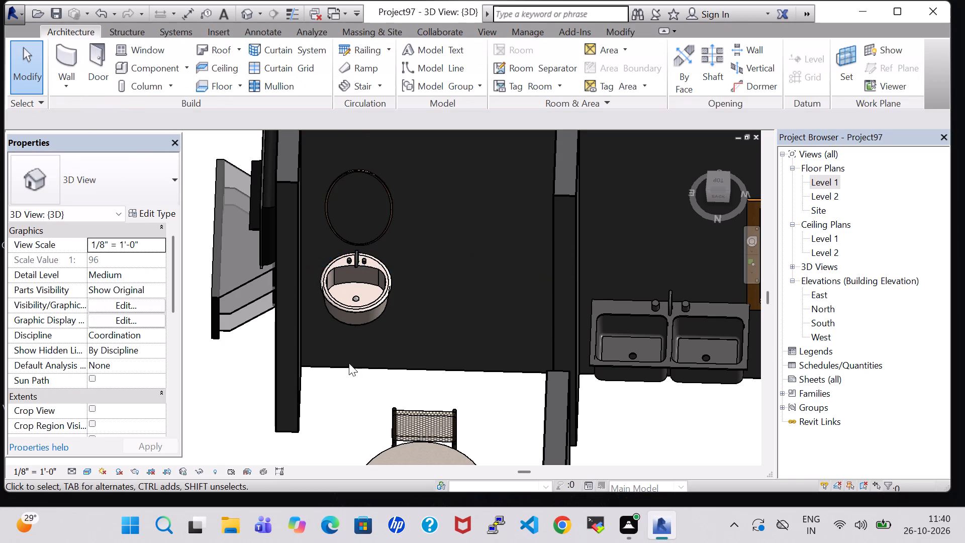
In the Level 1 plan, load the Trash Compactor family from the Domestic folder of the Specialty Equipment library for placement.
{"action": "double_click", "coordinate": [828, 180]}
{"action": "scroll", "coordinate": [370, 328], "scroll_direction": "down", "scroll_amount": 6}
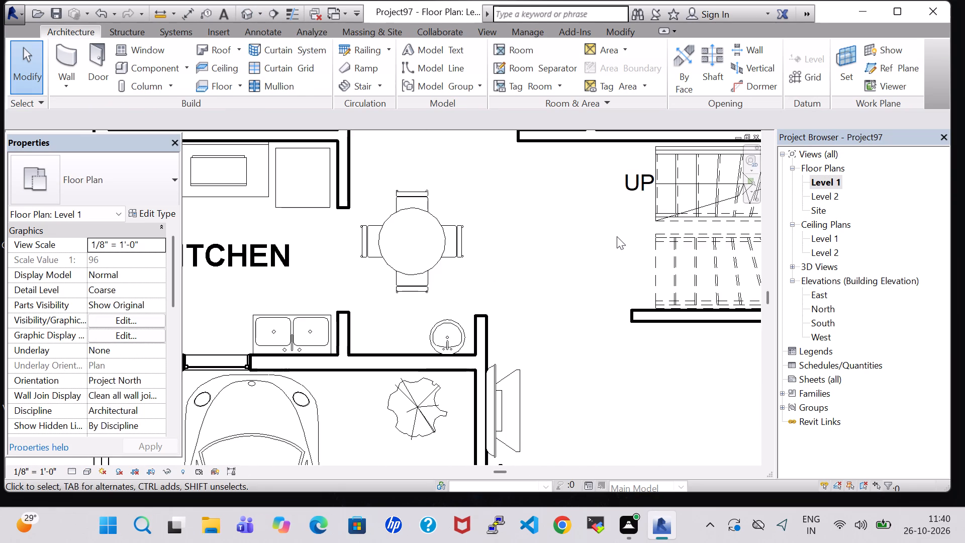
{"action": "scroll", "coordinate": [568, 255], "scroll_direction": "down", "scroll_amount": 2}
{"action": "middle_click_drag", "start_coordinate": [562, 258], "coordinate": [565, 262]}
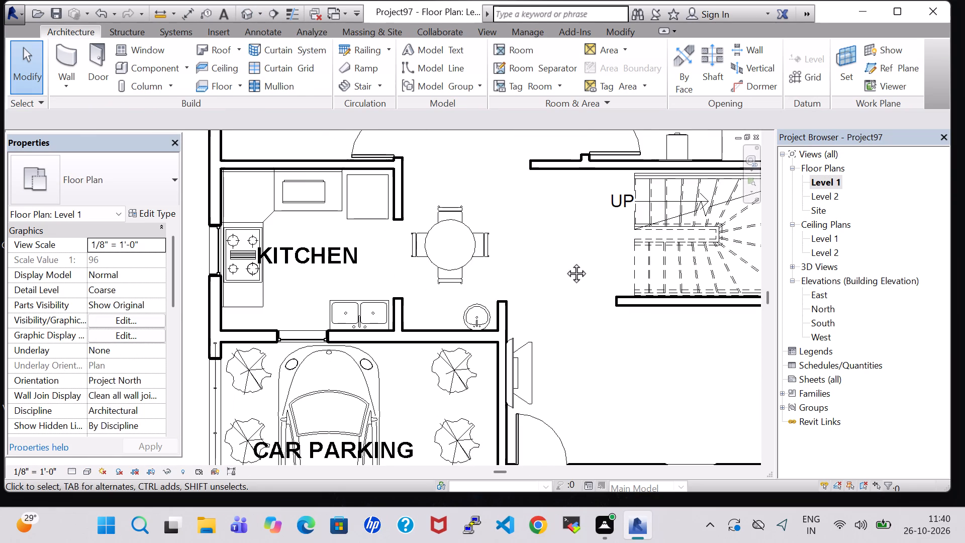
{"action": "middle_click_drag", "start_coordinate": [565, 262], "coordinate": [580, 282]}
{"action": "left_click", "coordinate": [176, 75]}
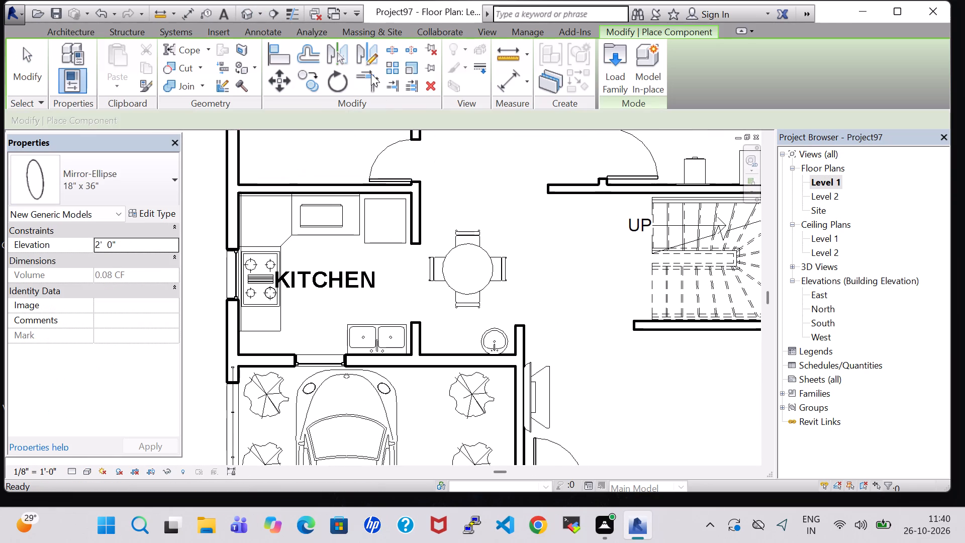
{"action": "left_click", "coordinate": [617, 75]}
{"action": "scroll", "coordinate": [565, 293], "scroll_direction": "down", "scroll_amount": 1}
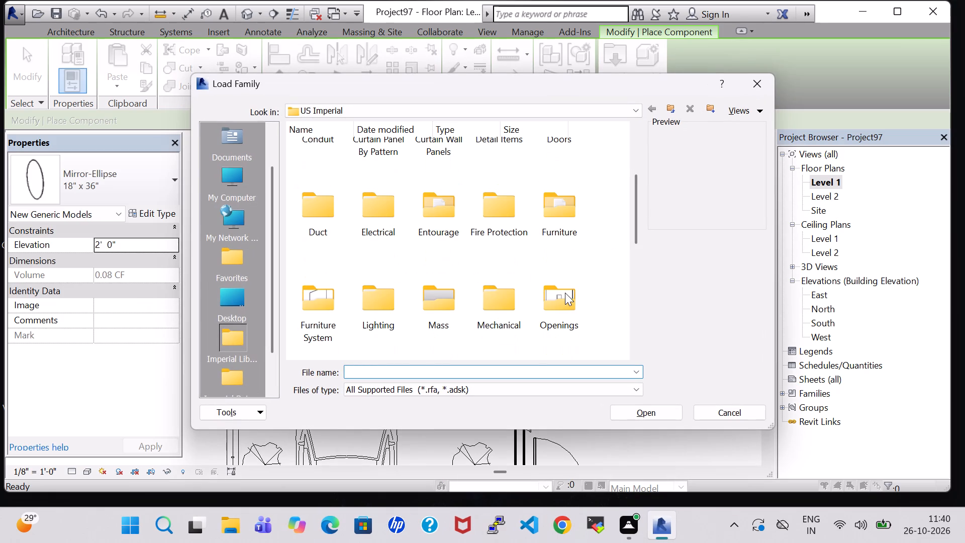
{"action": "double_click", "coordinate": [555, 220]}
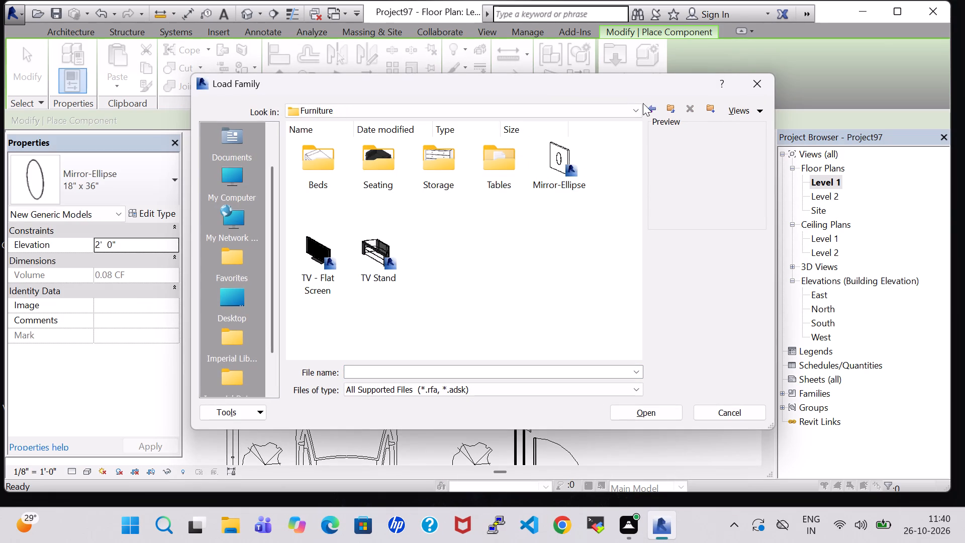
{"action": "left_click", "coordinate": [656, 107]}
{"action": "scroll", "coordinate": [357, 216], "scroll_direction": "down", "scroll_amount": 3}
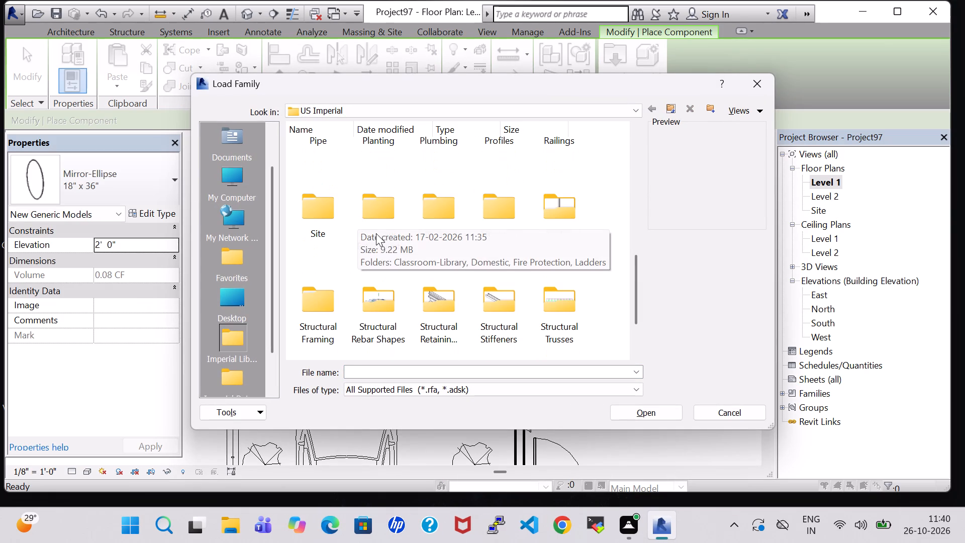
{"action": "scroll", "coordinate": [406, 274], "scroll_direction": "up", "scroll_amount": 1}
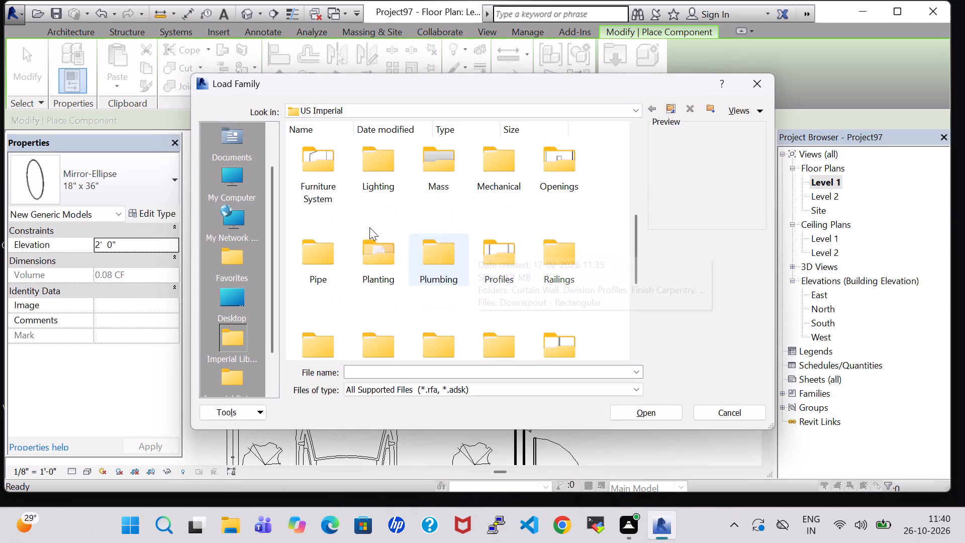
{"action": "scroll", "coordinate": [368, 233], "scroll_direction": "down", "scroll_amount": 1}
{"action": "double_click", "coordinate": [371, 233]}
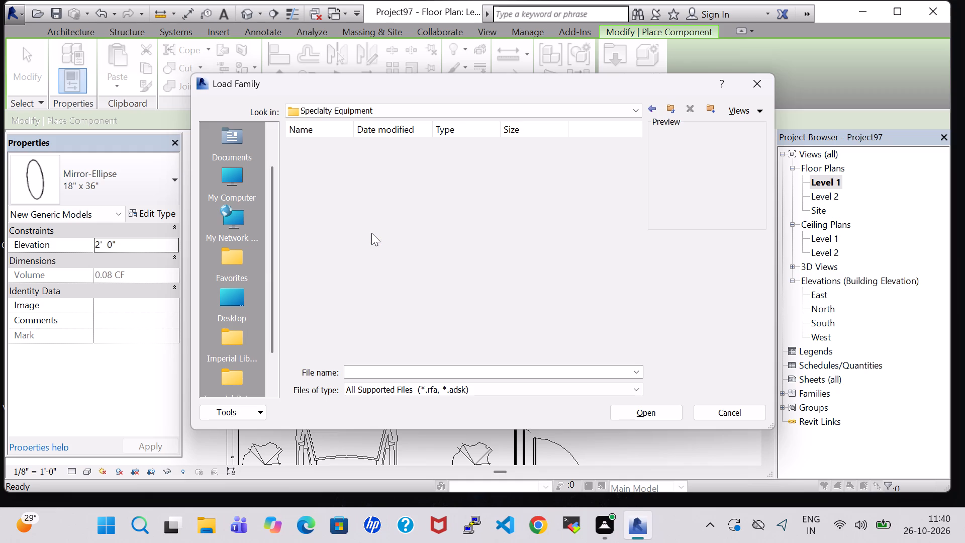
{"action": "double_click", "coordinate": [378, 171]}
{"action": "scroll", "coordinate": [414, 226], "scroll_direction": "down", "scroll_amount": 1}
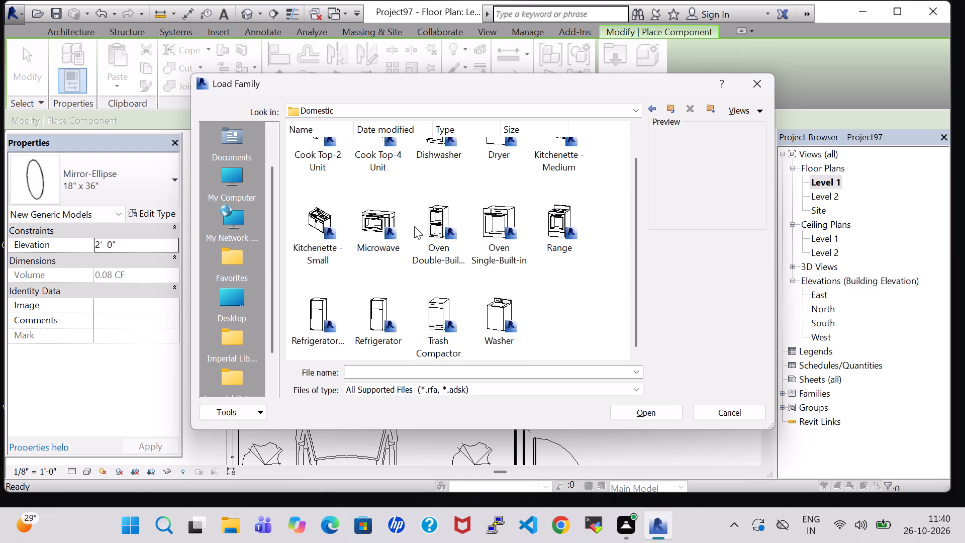
{"action": "left_click", "coordinate": [430, 319]}
{"action": "left_click", "coordinate": [649, 409]}
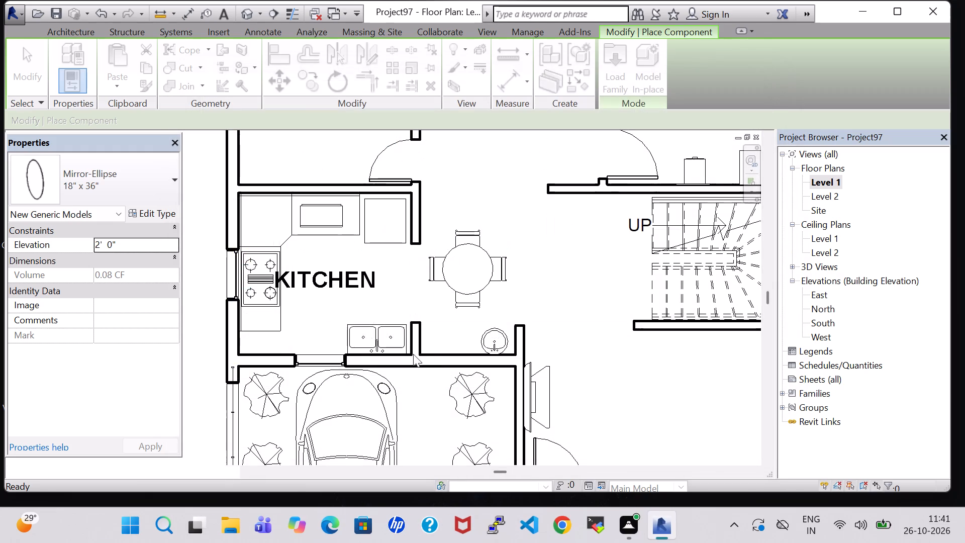
Place the trash compactor, turned 180 degrees, against the wall between the kitchen partition and vanity sink, about 1'-1" from the partition.
{"action": "scroll", "coordinate": [429, 339], "scroll_direction": "up", "scroll_amount": 4}
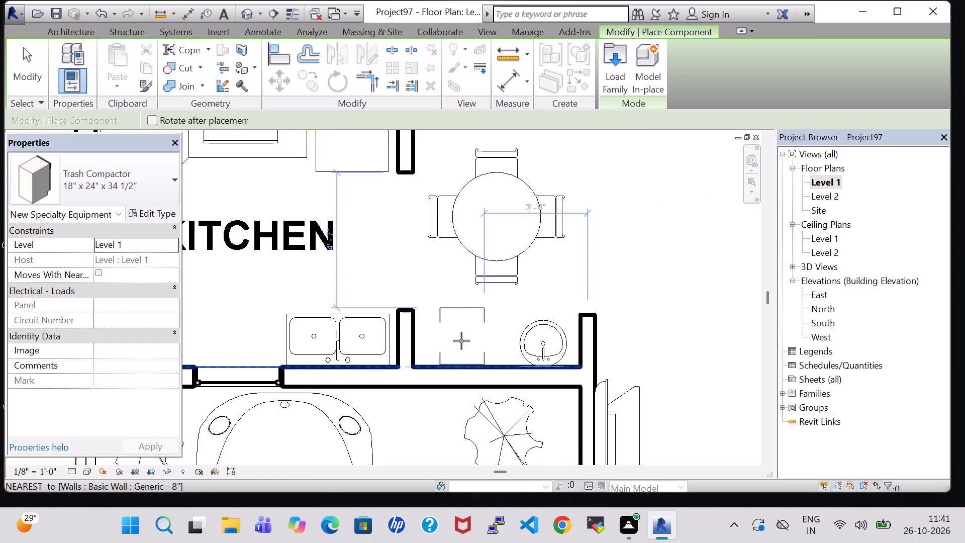
{"action": "key", "text": "space"}
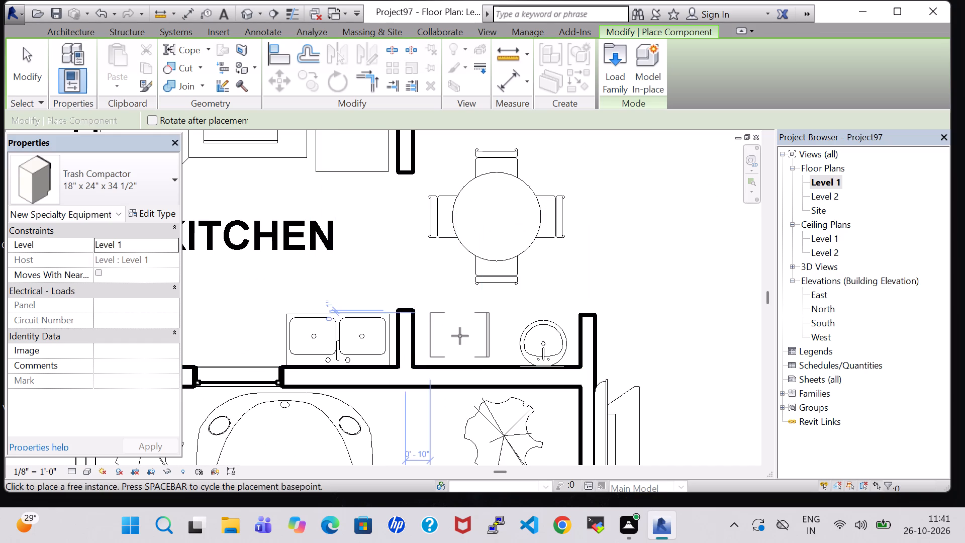
{"action": "key", "text": "space"}
{"action": "left_click", "coordinate": [460, 336]}
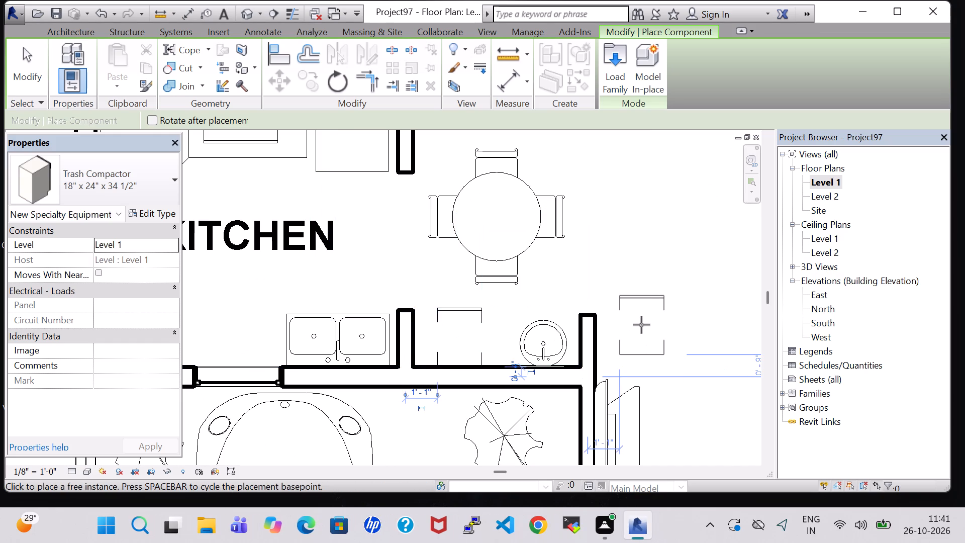
{"action": "key", "text": "Escape"}
{"action": "key", "text": "Escape"}
Change the placed trash compactor's type to 15" x 24" x 34 1/2".
{"action": "left_click", "coordinate": [454, 306]}
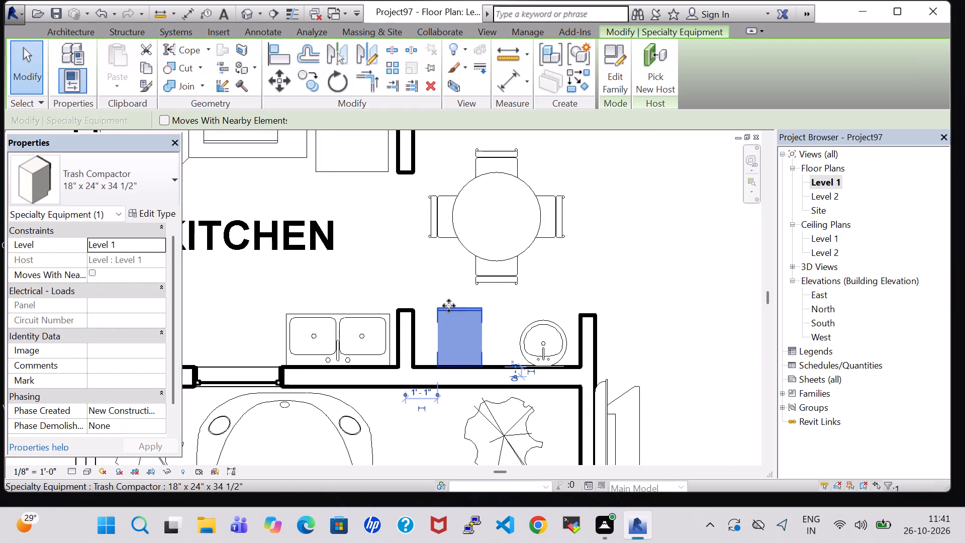
{"action": "left_click", "coordinate": [102, 172]}
{"action": "scroll", "coordinate": [86, 342], "scroll_direction": "up", "scroll_amount": 2}
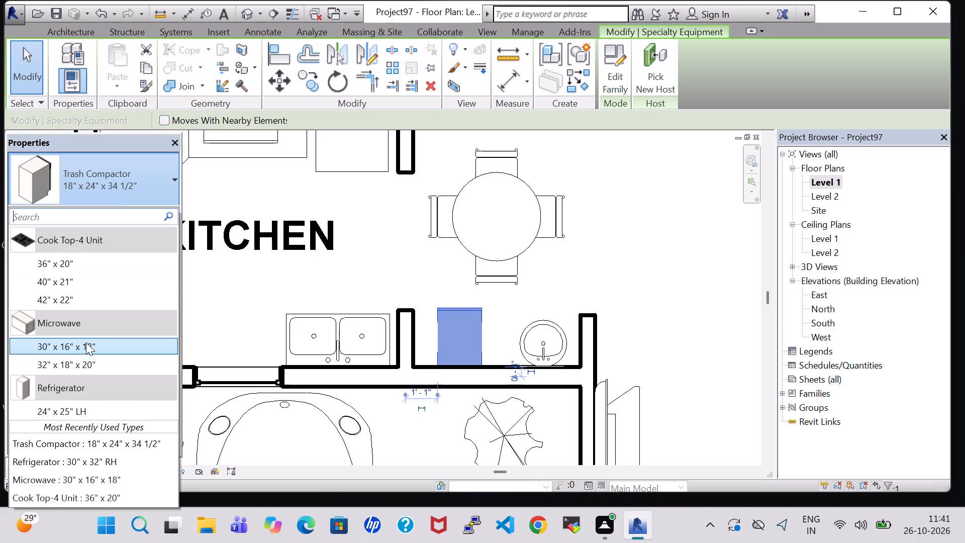
{"action": "scroll", "coordinate": [86, 342], "scroll_direction": "up", "scroll_amount": 1}
{"action": "scroll", "coordinate": [101, 318], "scroll_direction": "down", "scroll_amount": 7}
{"action": "type", "text": "TR"}
{"action": "left_click", "coordinate": [83, 259]}
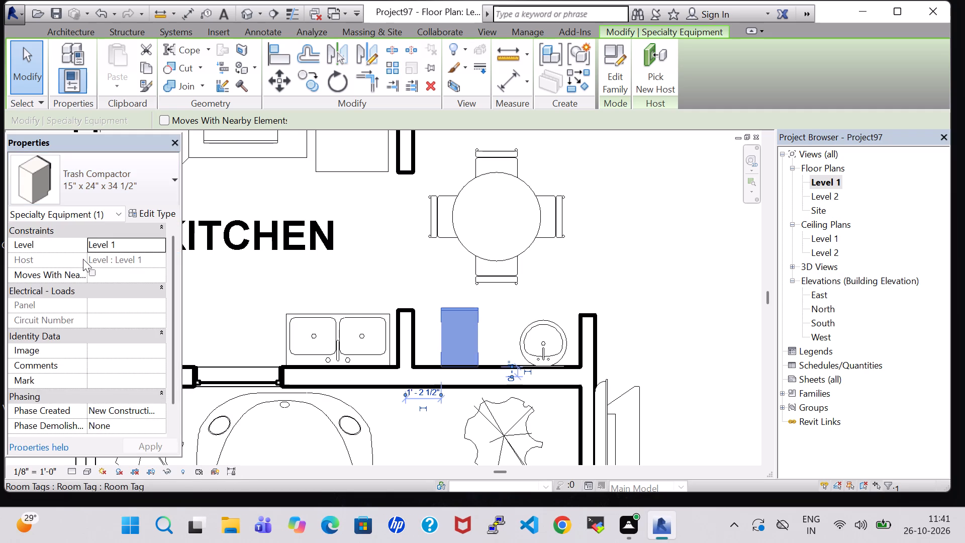
{"action": "left_click", "coordinate": [655, 303]}
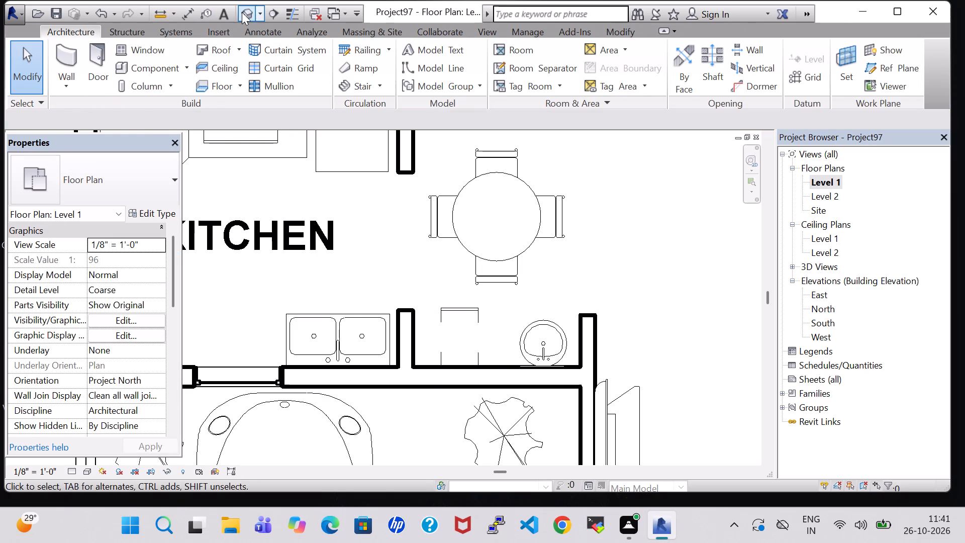
Examine the trash compactor and the overall furnished layout of the house in the 3D view.
{"action": "left_click", "coordinate": [238, 11]}
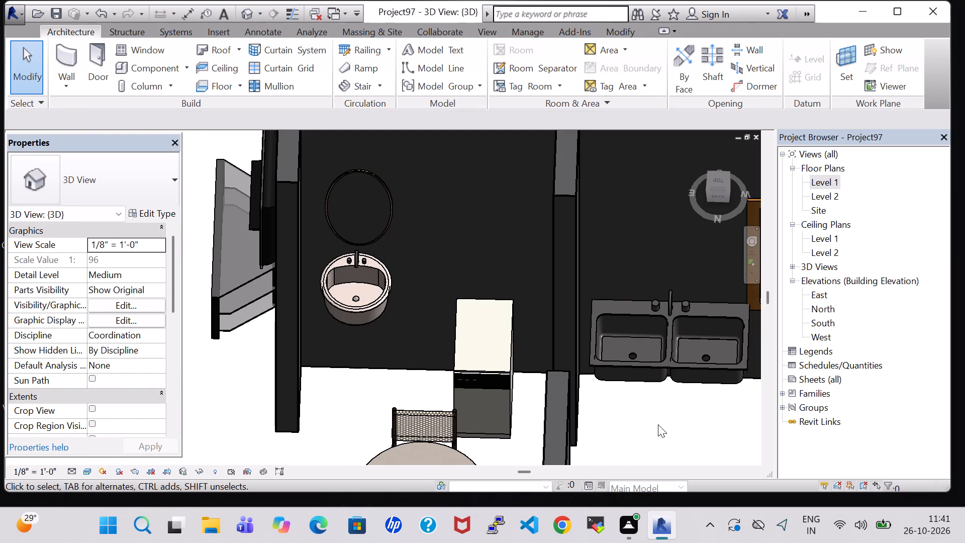
{"action": "scroll", "coordinate": [658, 433], "scroll_direction": "down", "scroll_amount": 1, "text": "shift"}
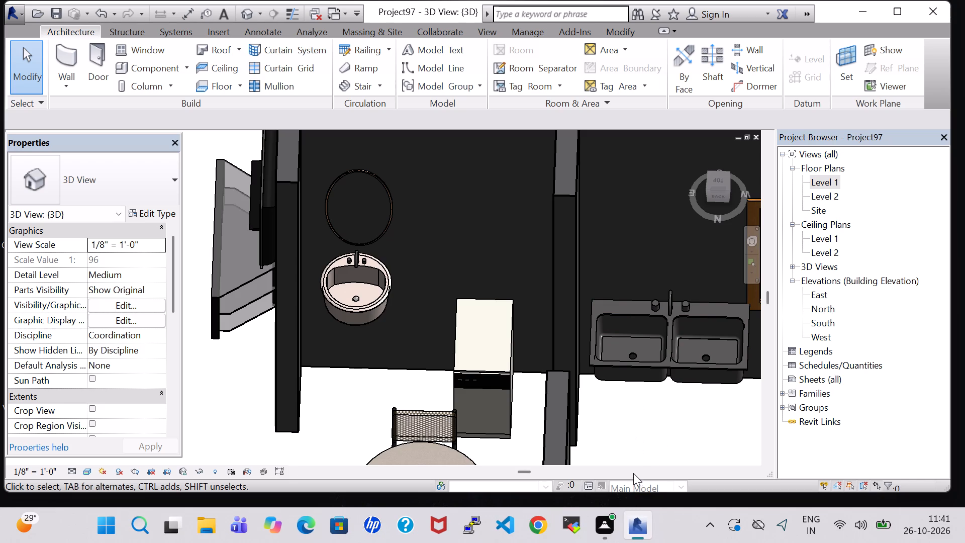
{"action": "middle_click", "coordinate": [667, 429], "text": "shift"}
{"action": "middle_click", "coordinate": [667, 429], "text": "shift"}
{"action": "middle_click_drag", "start_coordinate": [667, 429], "coordinate": [668, 485], "text": "shift"}
{"action": "middle_click", "coordinate": [668, 486], "text": "shift"}
{"action": "middle_click", "coordinate": [667, 489], "text": "shift"}
{"action": "scroll", "coordinate": [689, 385], "scroll_direction": "down", "scroll_amount": 1}
{"action": "scroll", "coordinate": [425, 342], "scroll_direction": "up", "scroll_amount": 3}
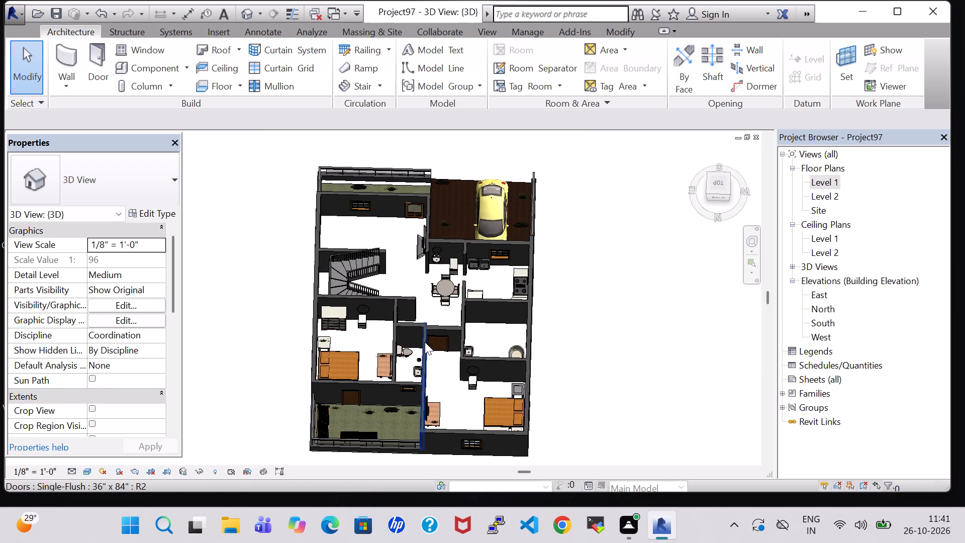
{"action": "scroll", "coordinate": [425, 342], "scroll_direction": "up", "scroll_amount": 1}
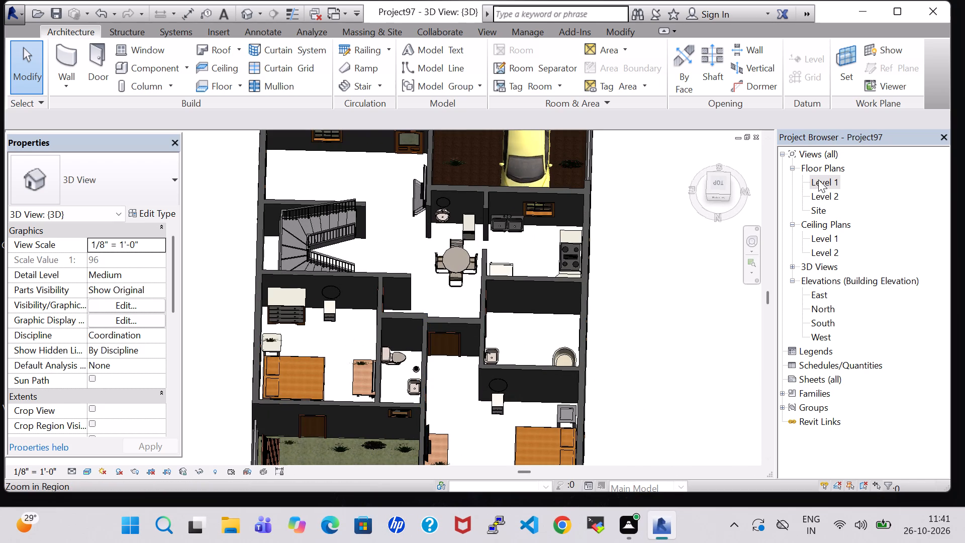
Return to the Level 1 plan and load the Sofa-Pensi family from the Seating folder of the Furniture library.
{"action": "double_click", "coordinate": [827, 184]}
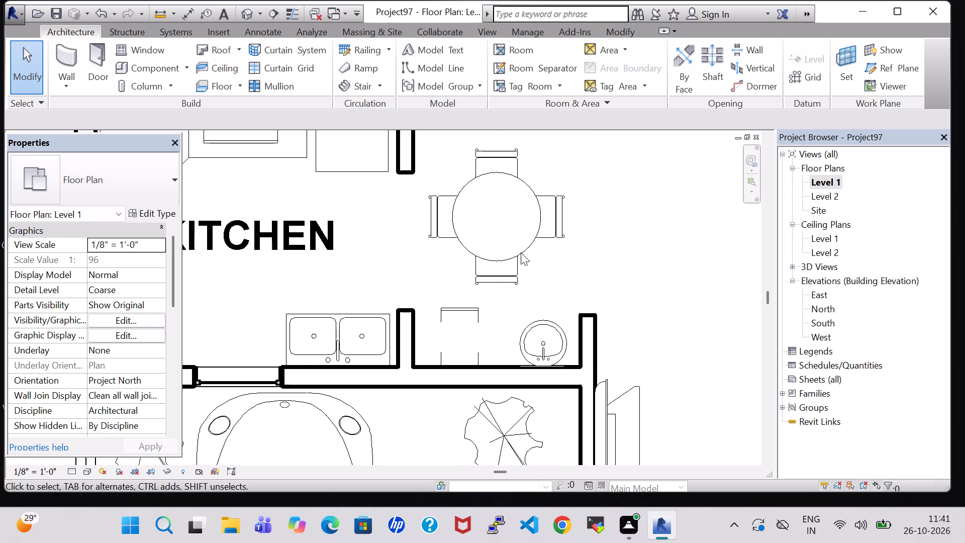
{"action": "scroll", "coordinate": [521, 254], "scroll_direction": "down", "scroll_amount": 6}
{"action": "scroll", "coordinate": [570, 267], "scroll_direction": "down", "scroll_amount": 1}
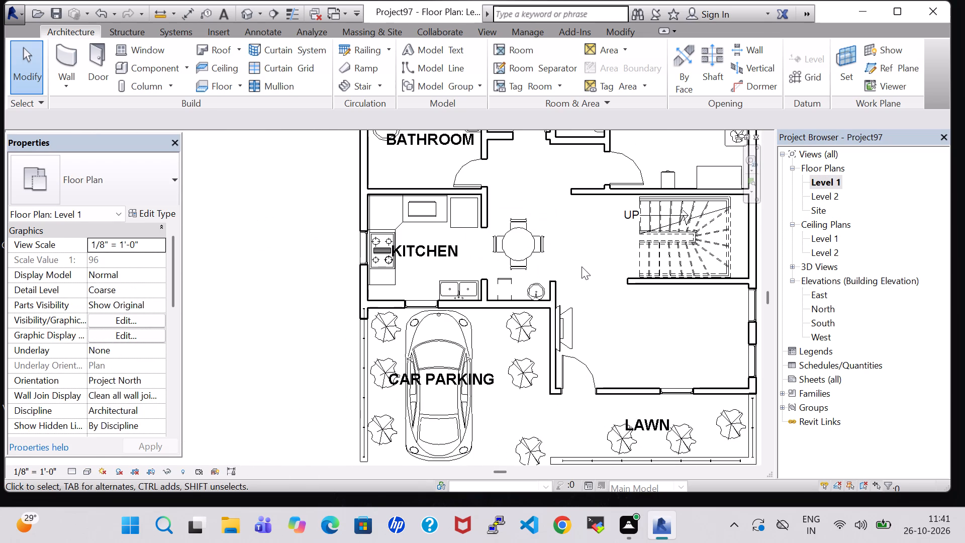
{"action": "middle_click_drag", "start_coordinate": [580, 254], "coordinate": [468, 273]}
{"action": "middle_click_drag", "start_coordinate": [413, 285], "coordinate": [407, 287]}
{"action": "middle_click_drag", "start_coordinate": [407, 287], "coordinate": [407, 301]}
{"action": "left_click", "coordinate": [154, 67]}
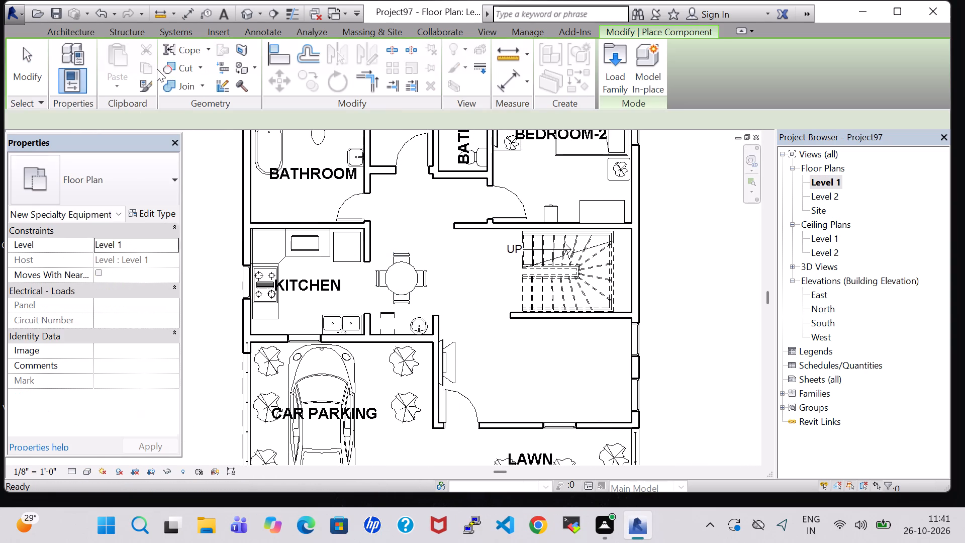
{"action": "left_click", "coordinate": [622, 77]}
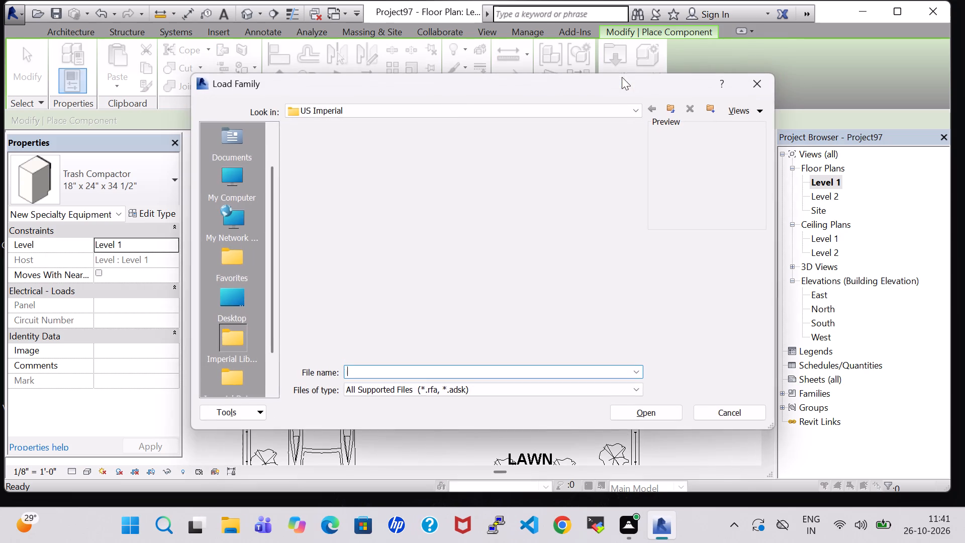
{"action": "scroll", "coordinate": [556, 252], "scroll_direction": "down", "scroll_amount": 1}
{"action": "double_click", "coordinate": [555, 217]}
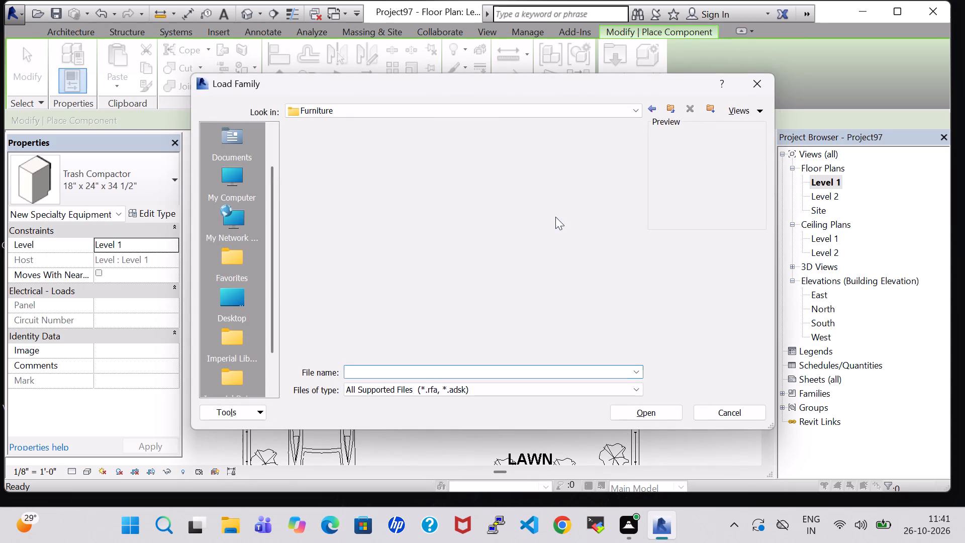
{"action": "double_click", "coordinate": [380, 159]}
{"action": "scroll", "coordinate": [437, 242], "scroll_direction": "down", "scroll_amount": 1}
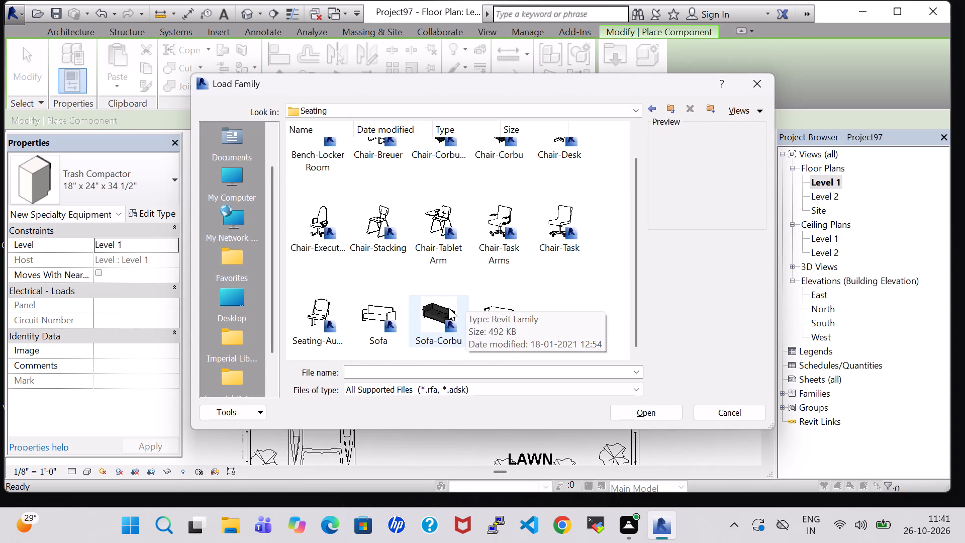
{"action": "left_click", "coordinate": [515, 318]}
{"action": "left_click", "coordinate": [659, 414]}
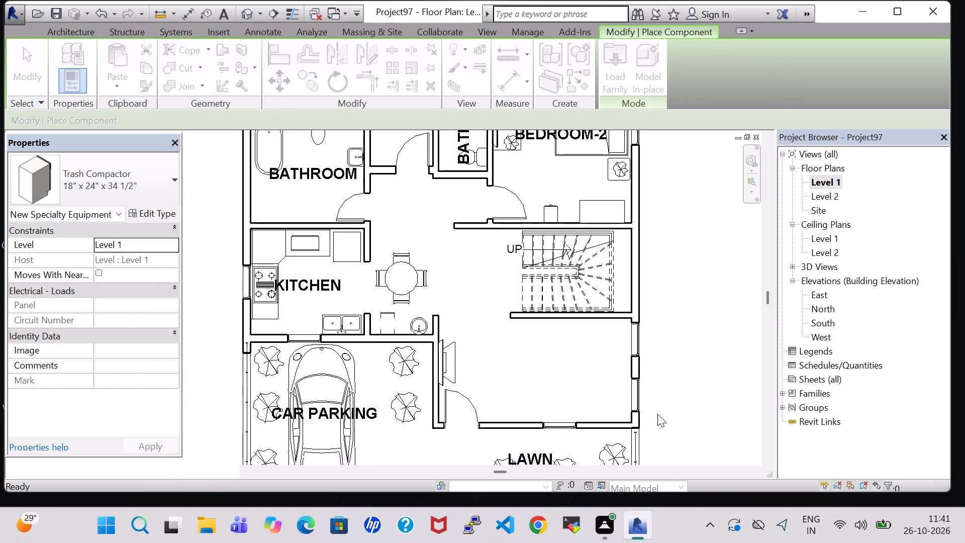
Place two aligned 84" Sofa-Pensi sofas facing each other in the front room, along the lawn-side window wall and the staircase wall.
{"action": "scroll", "coordinate": [536, 401], "scroll_direction": "up", "scroll_amount": 4}
{"action": "key", "text": "space"}
{"action": "key", "text": "space"}
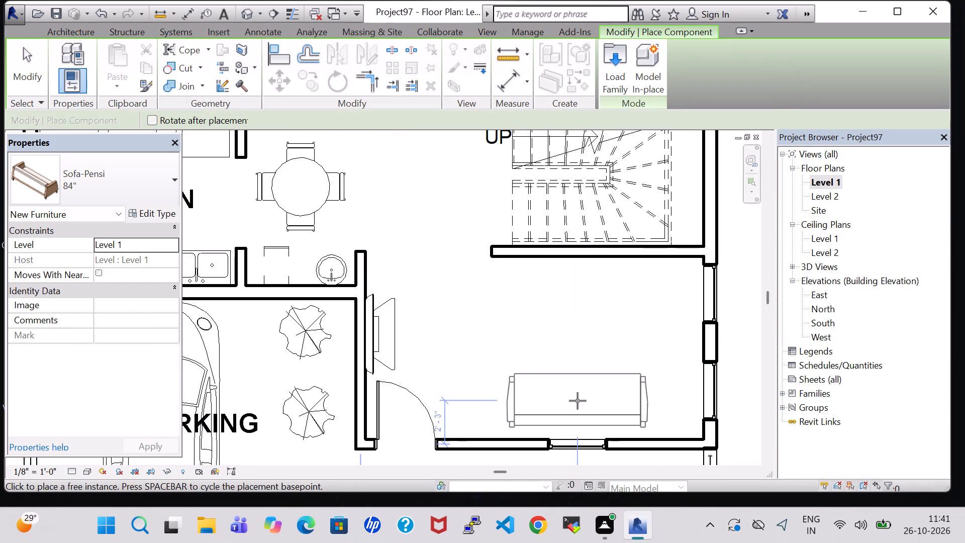
{"action": "left_click", "coordinate": [576, 412]}
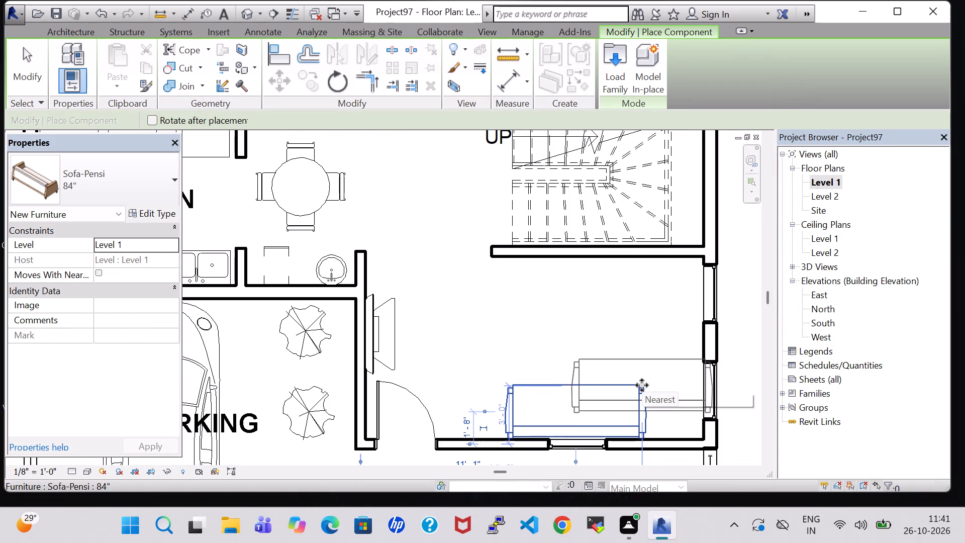
{"action": "key", "text": "space"}
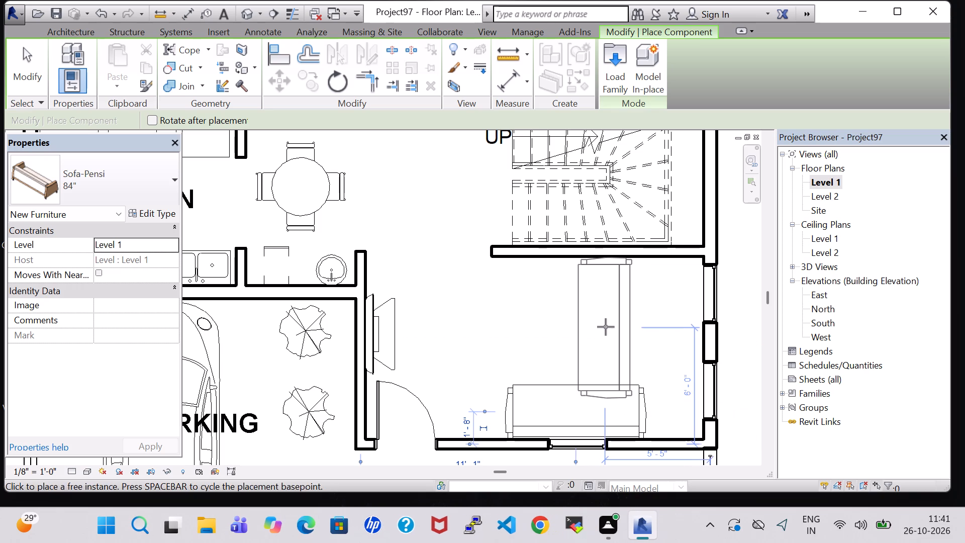
{"action": "key", "text": "space"}
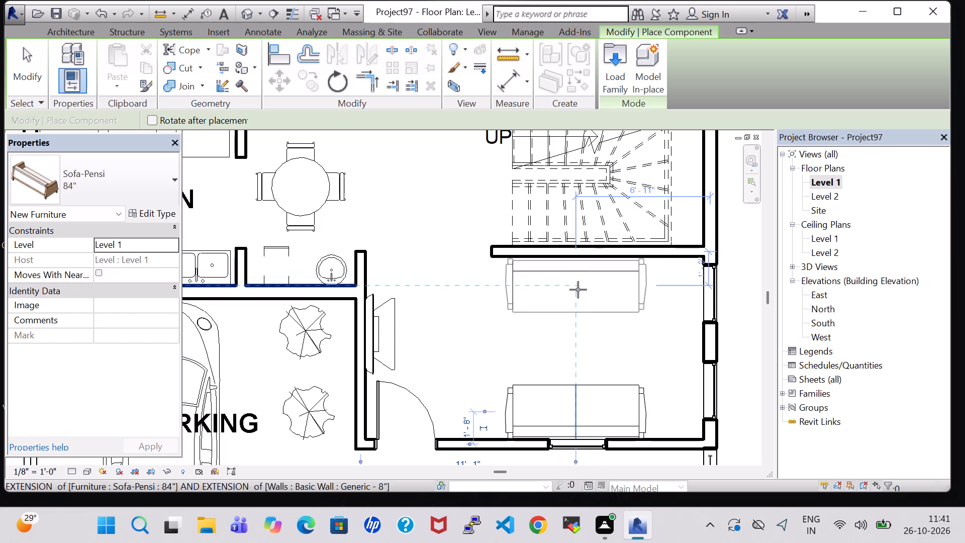
{"action": "left_click", "coordinate": [578, 287]}
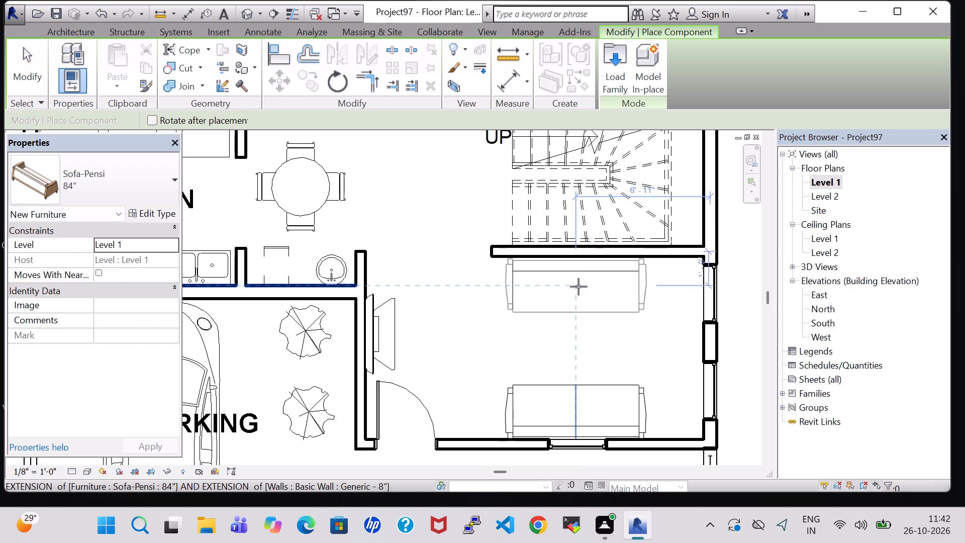
Nudge both Sofa-Pensi sofas in the front room slightly away from the window-side exterior wall, toward the TV wall.
{"action": "key", "text": "Escape"}
{"action": "key", "text": "Escape"}
{"action": "left_click", "coordinate": [575, 381]}
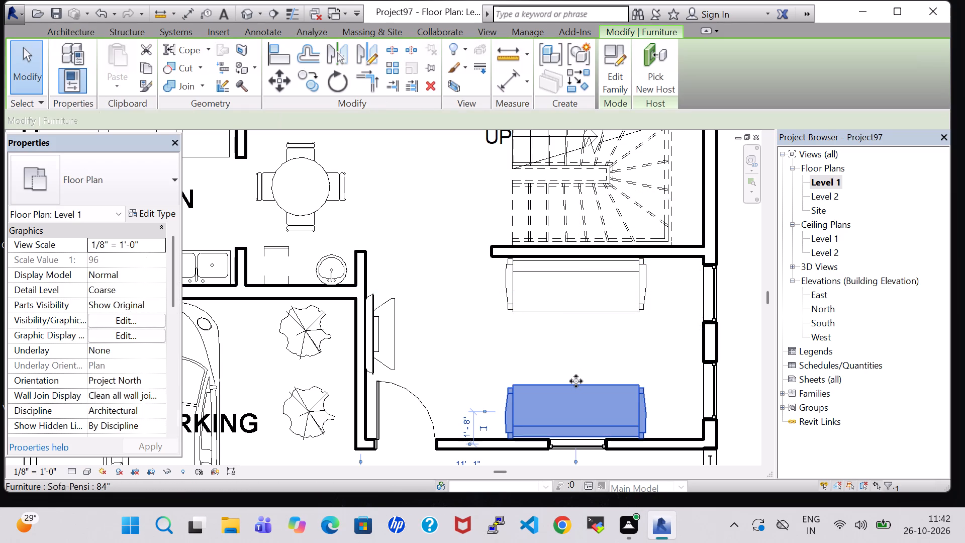
{"action": "key", "text": "Left"}
{"action": "key", "text": "Left"}
{"action": "key", "text": "Left"}
{"action": "key", "text": "Left"}
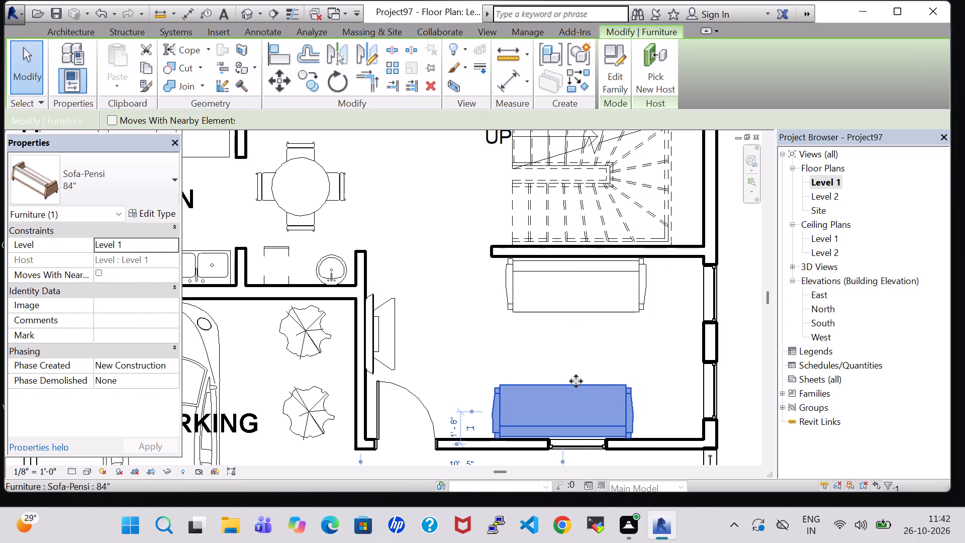
{"action": "left_click", "coordinate": [586, 270]}
{"action": "key", "text": "Left"}
{"action": "key", "text": "Left"}
{"action": "key", "text": "Left"}
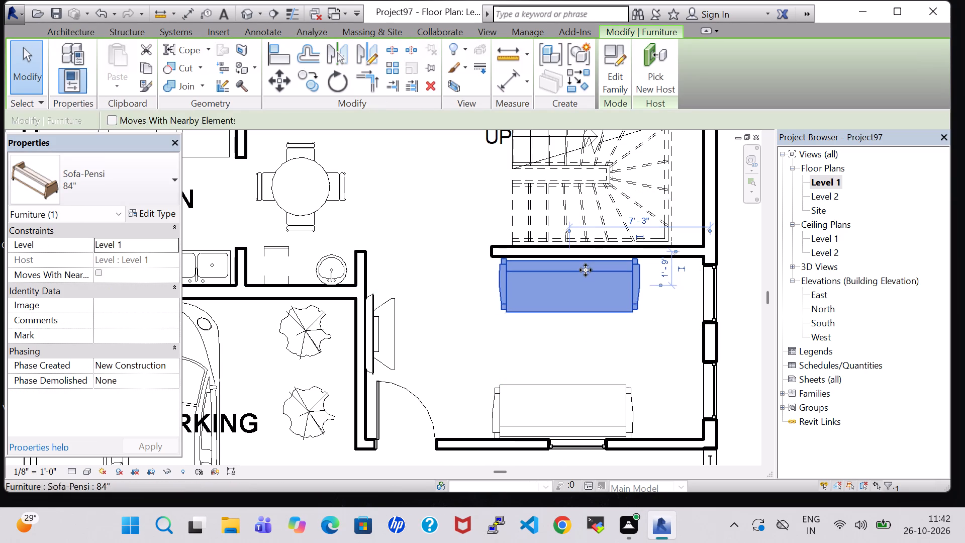
{"action": "key", "text": "Up"}
{"action": "key", "text": "Down"}
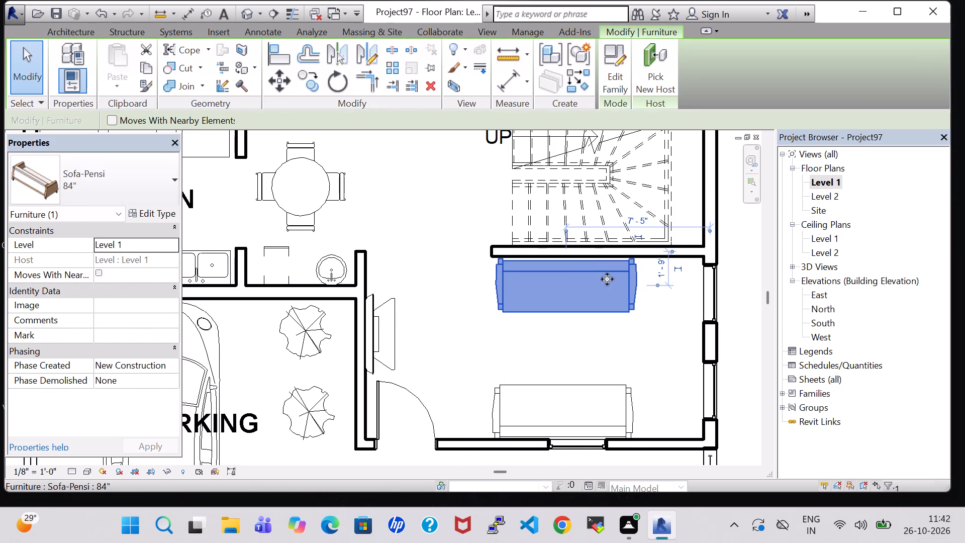
{"action": "left_click", "coordinate": [746, 344]}
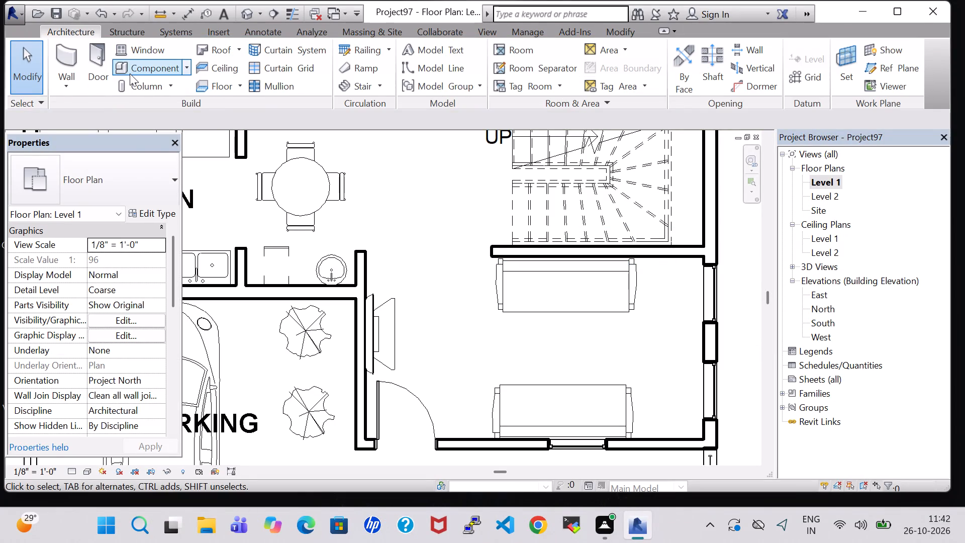
Load the Sofa-Corbu family from the Seating folder of the Furniture library.
{"action": "left_click", "coordinate": [160, 72]}
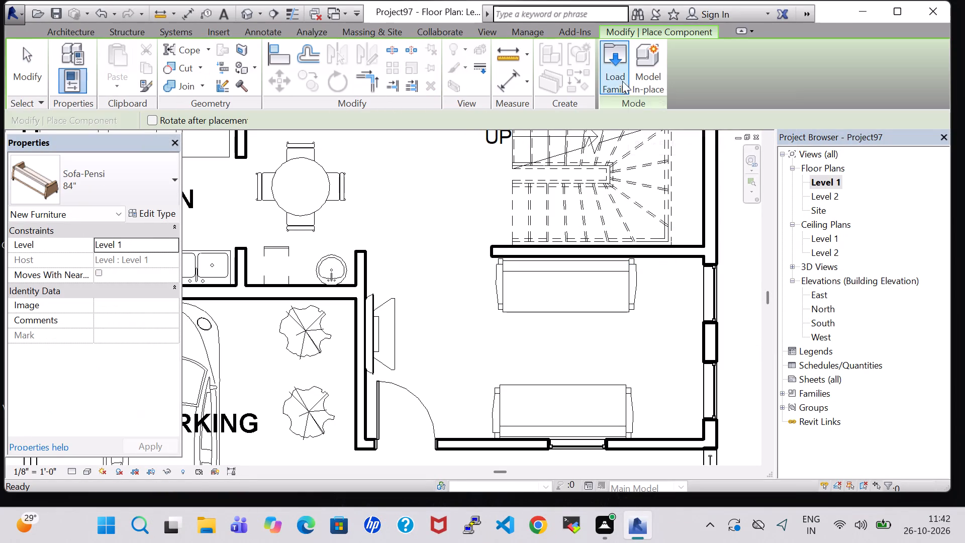
{"action": "left_click", "coordinate": [609, 82]}
{"action": "scroll", "coordinate": [587, 251], "scroll_direction": "down", "scroll_amount": 1}
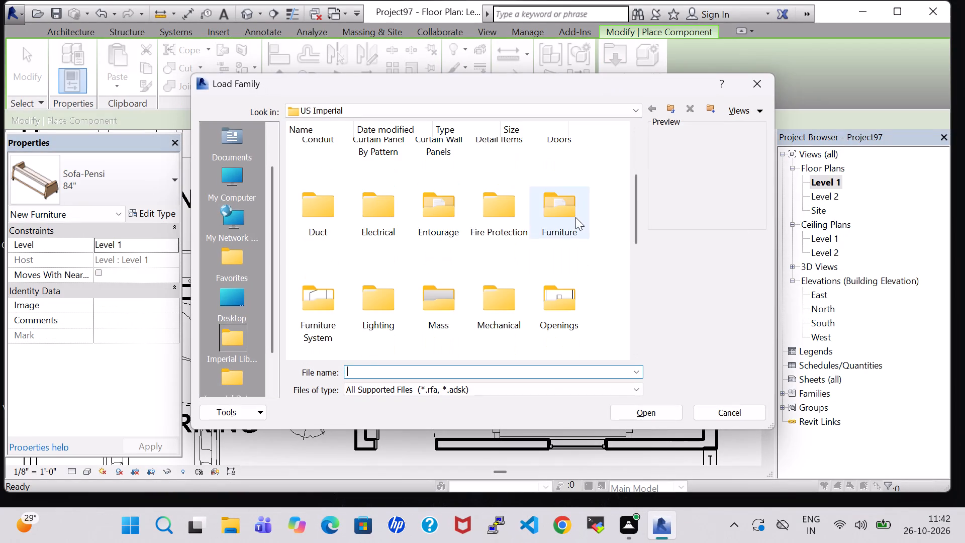
{"action": "double_click", "coordinate": [575, 217]}
{"action": "double_click", "coordinate": [379, 154]}
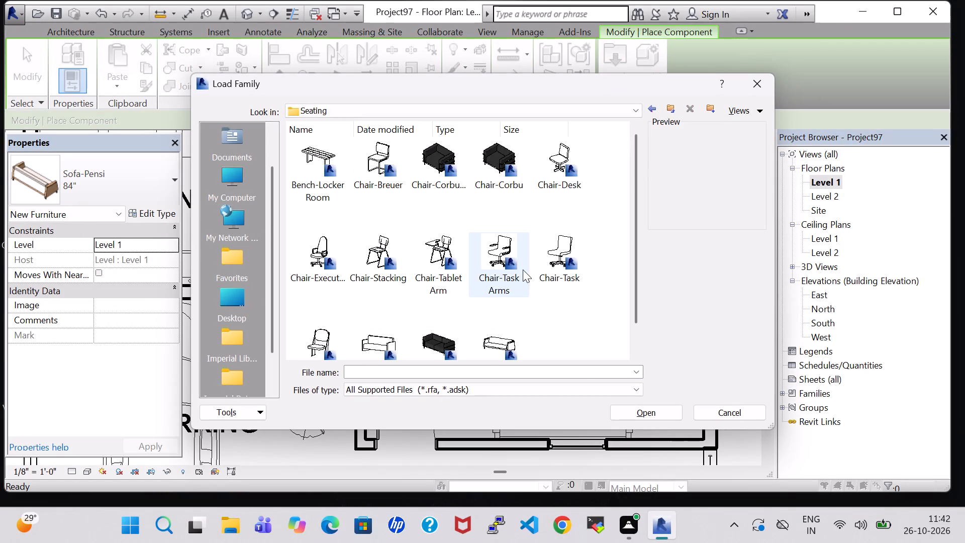
{"action": "left_click", "coordinate": [437, 342]}
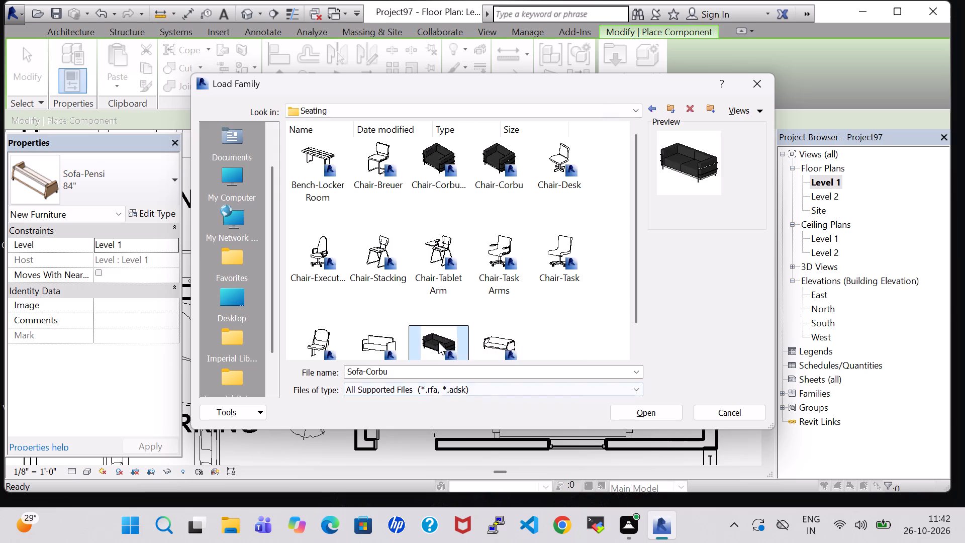
{"action": "left_click", "coordinate": [662, 410]}
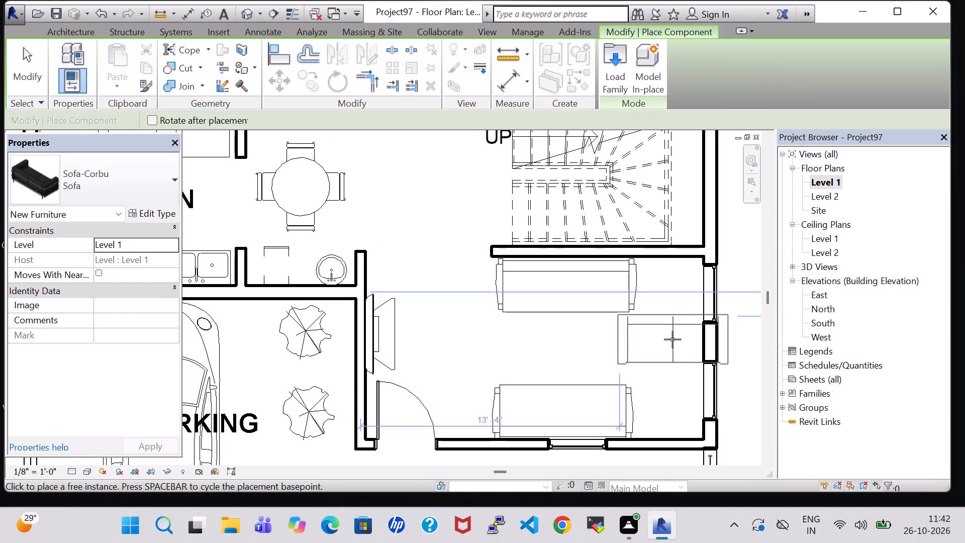
Place a Sofa-Corbu, rotated to face the TV, between the two Sofa-Pensi sofas and nudge it against the exterior window wall.
{"action": "key", "text": "space"}
{"action": "key", "text": "space"}
{"action": "key", "text": "space"}
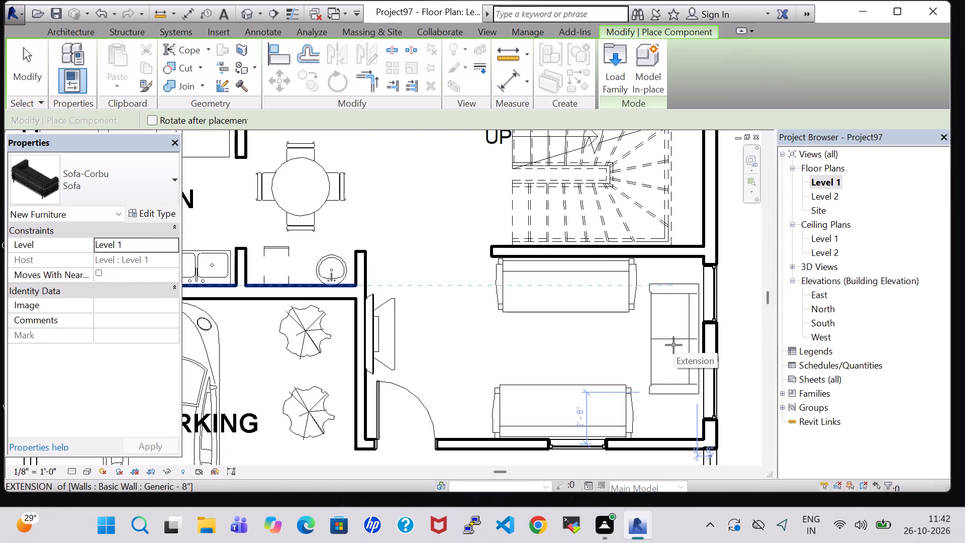
{"action": "left_click", "coordinate": [673, 345]}
{"action": "key", "text": "Escape"}
{"action": "key", "text": "Escape"}
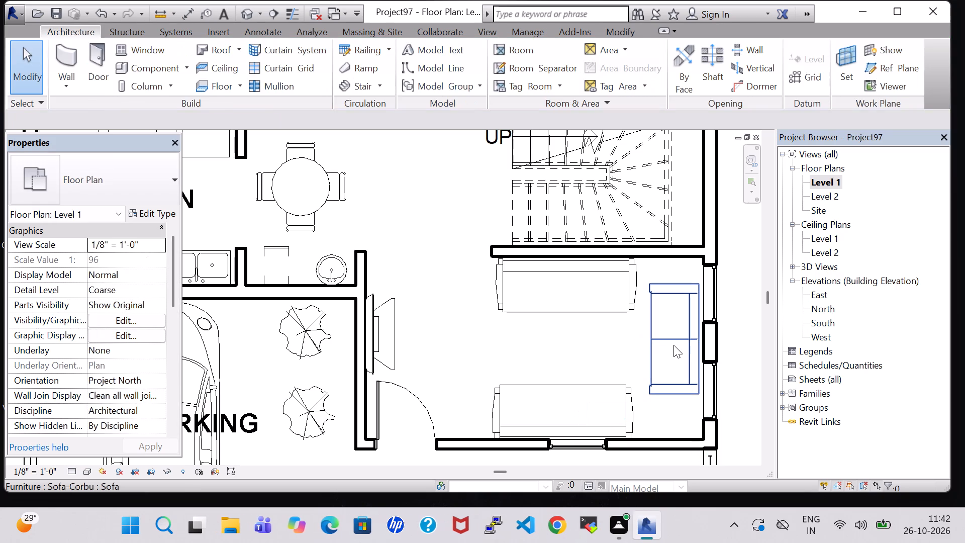
{"action": "left_click", "coordinate": [673, 345]}
{"action": "key", "text": "Right"}
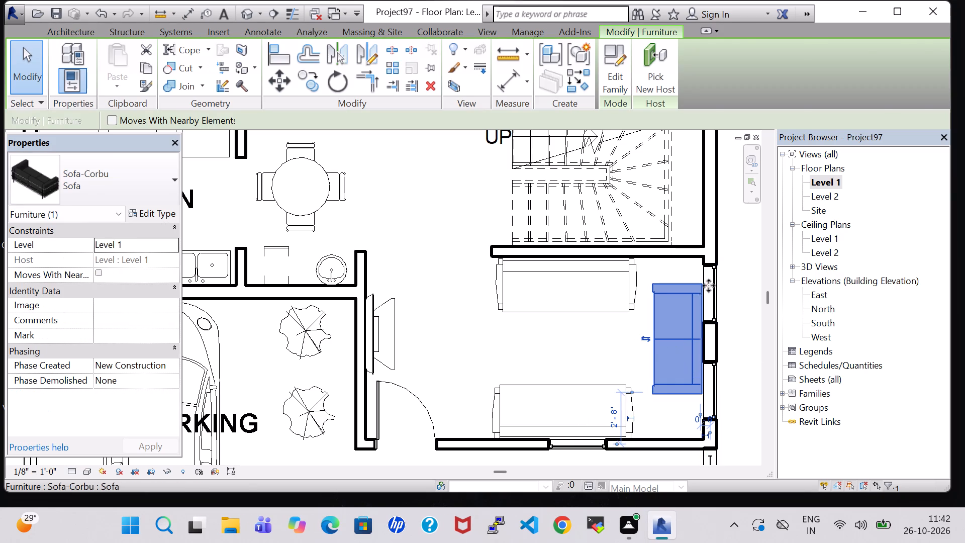
{"action": "left_click", "coordinate": [734, 278]}
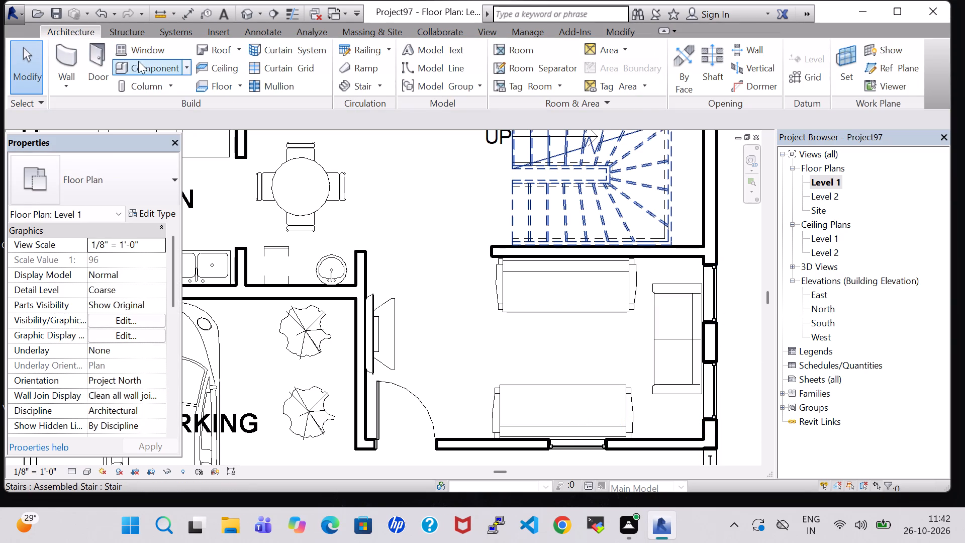
Load the Table-Night Stand family from the Tables folder of the Furniture library.
{"action": "left_click", "coordinate": [139, 62]}
{"action": "left_click", "coordinate": [605, 62]}
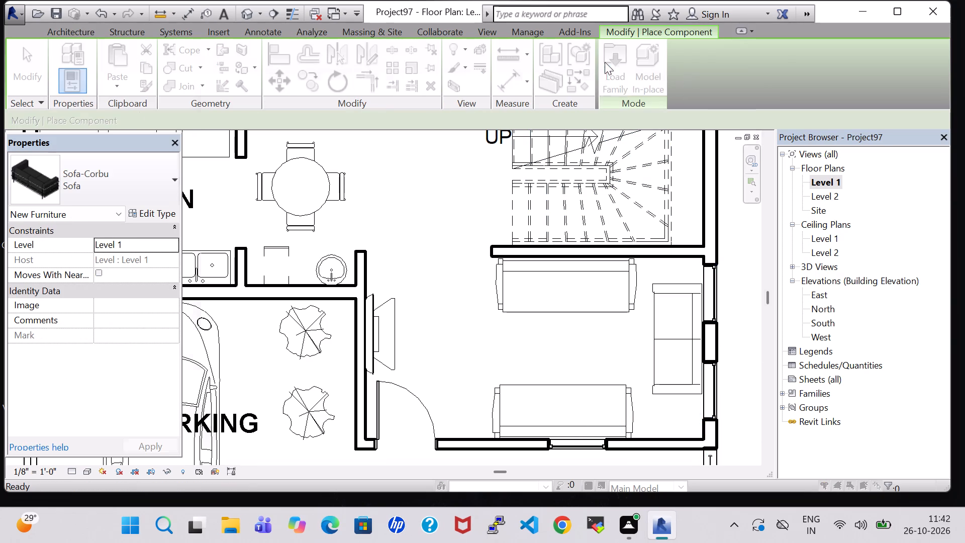
{"action": "scroll", "coordinate": [554, 317], "scroll_direction": "down", "scroll_amount": 1}
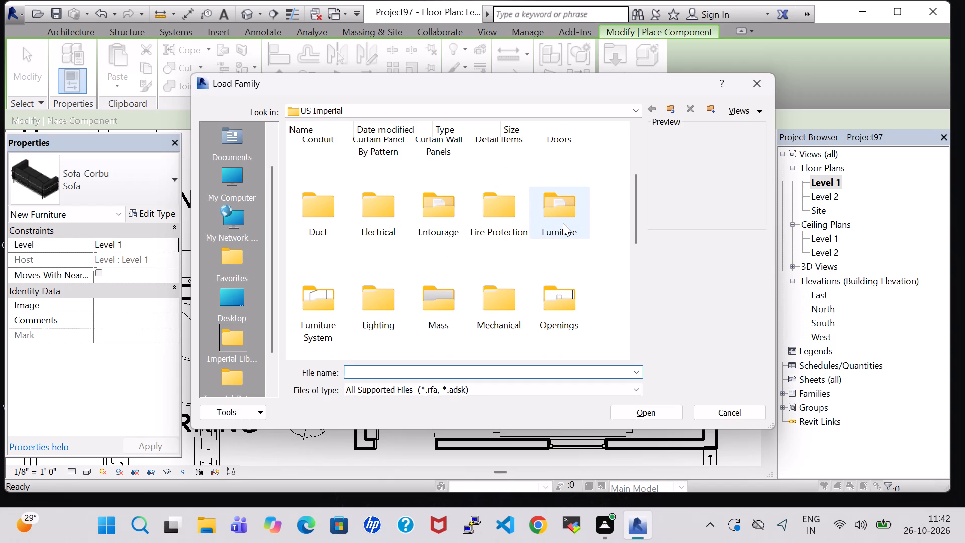
{"action": "double_click", "coordinate": [562, 223]}
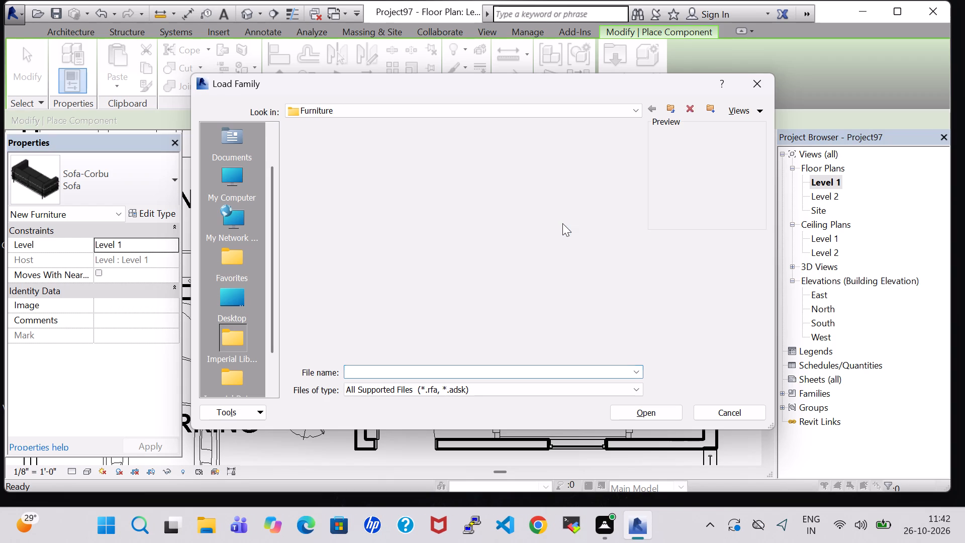
{"action": "double_click", "coordinate": [499, 172]}
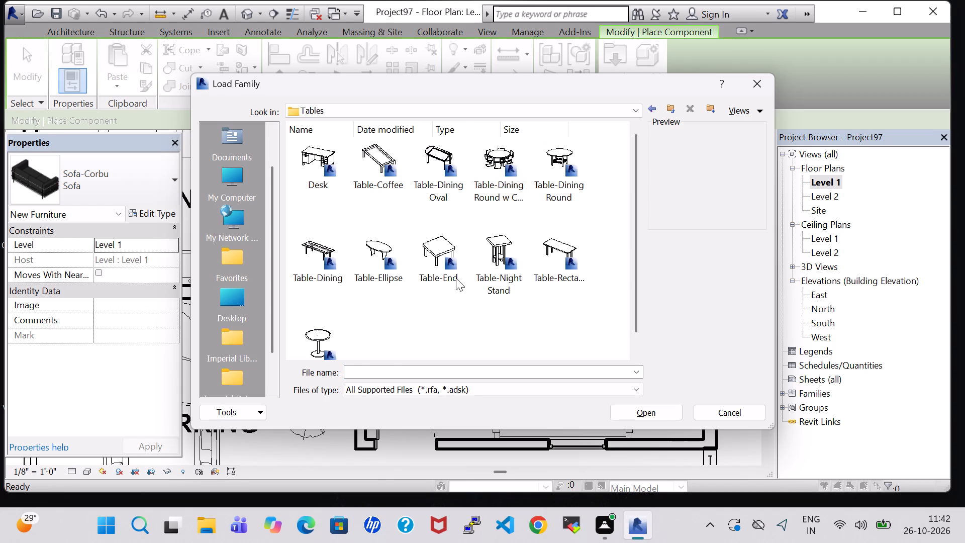
{"action": "left_click", "coordinate": [512, 254]}
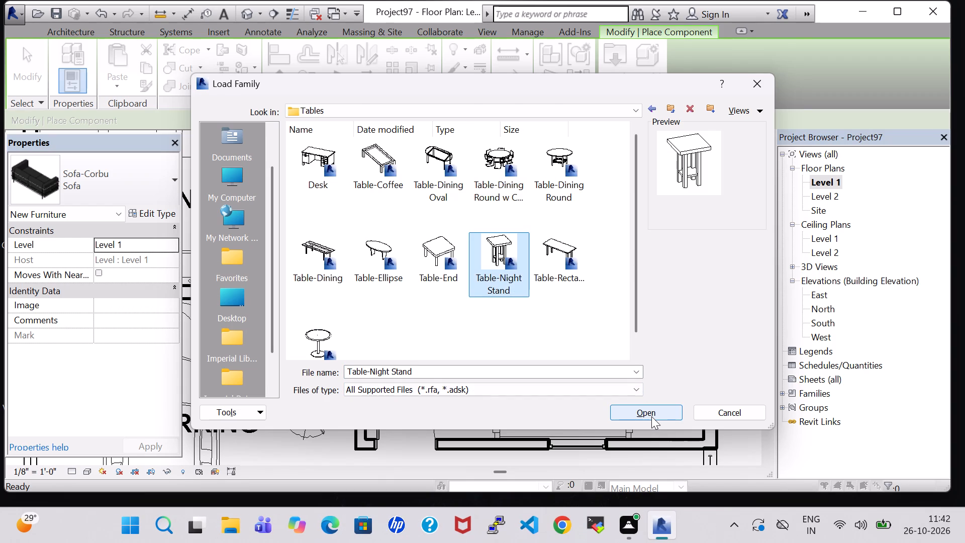
{"action": "left_click", "coordinate": [651, 416]}
Place two 24" x 24" x 30" night stands in the front room's corners, one at each end of the Sofa-Corbu.
{"action": "scroll", "coordinate": [657, 427], "scroll_direction": "up", "scroll_amount": 4}
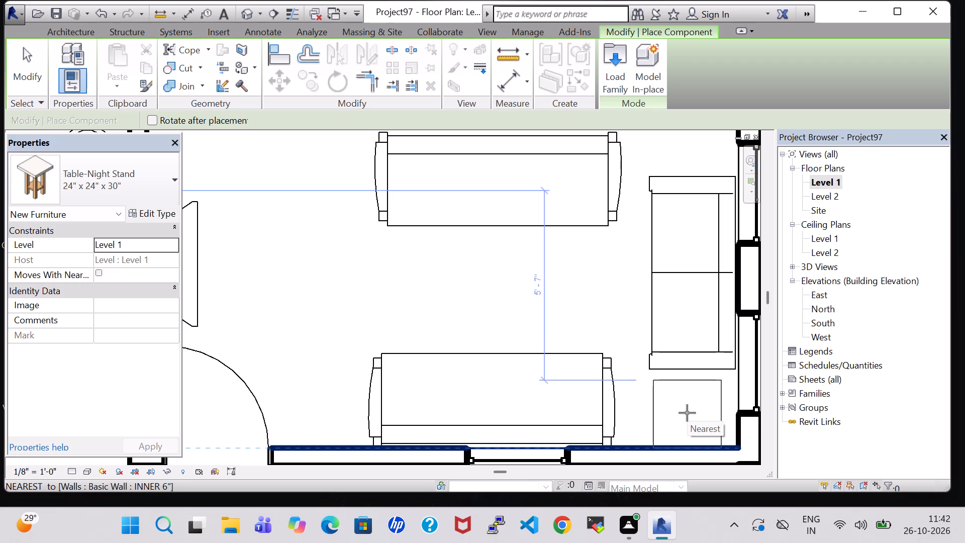
{"action": "left_click", "coordinate": [687, 413]}
{"action": "middle_click_drag", "start_coordinate": [714, 251], "coordinate": [683, 402]}
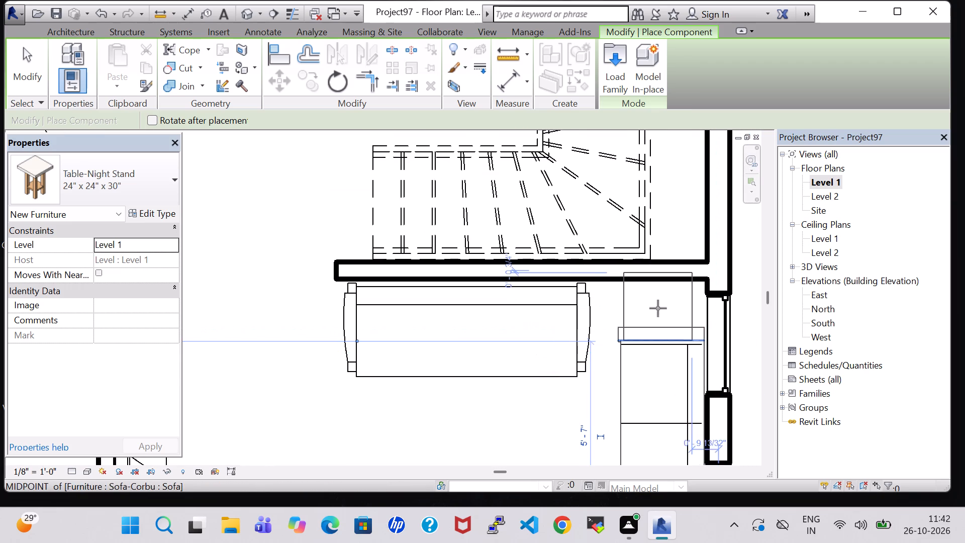
{"action": "scroll", "coordinate": [648, 343], "scroll_direction": "down", "scroll_amount": 2}
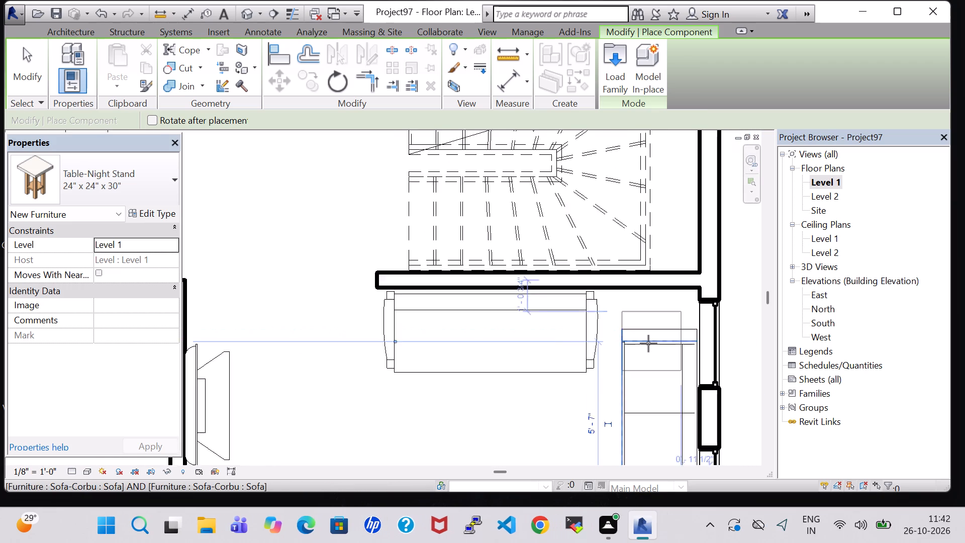
{"action": "scroll", "coordinate": [648, 343], "scroll_direction": "down", "scroll_amount": 1}
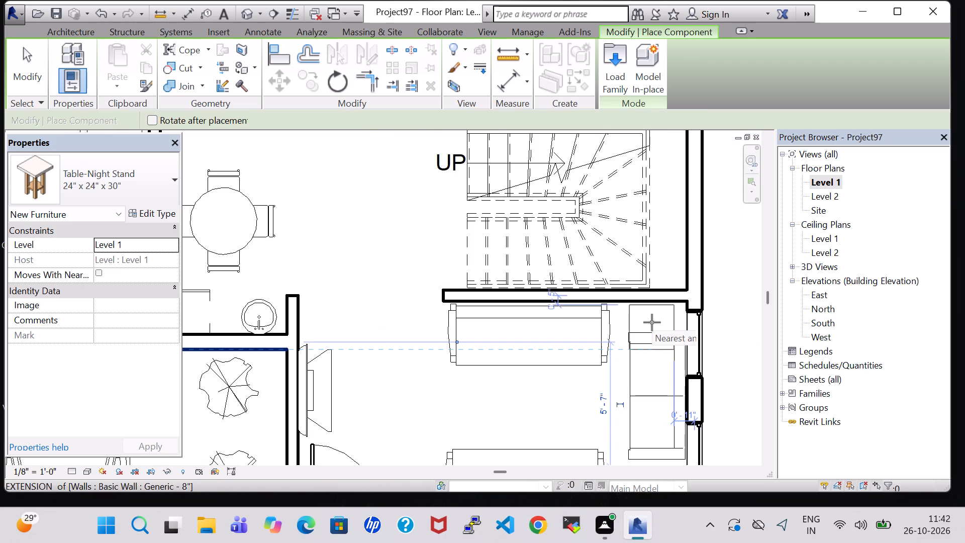
{"action": "left_click", "coordinate": [652, 322]}
{"action": "key", "text": "Escape"}
{"action": "key", "text": "Escape"}
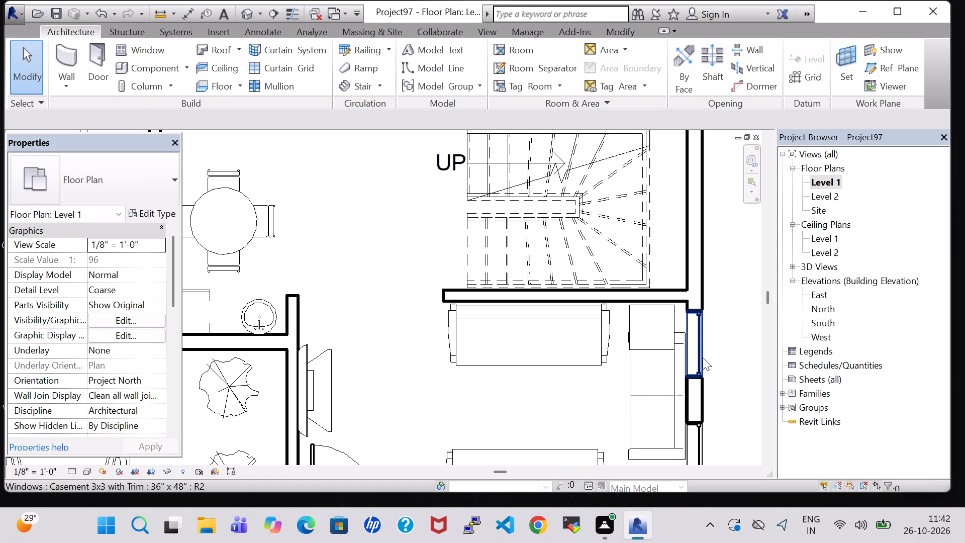
Rotate the night stand in the front room's lawn-side corner by two 90° turns.
{"action": "scroll", "coordinate": [689, 379], "scroll_direction": "down", "scroll_amount": 1}
{"action": "middle_click", "coordinate": [719, 360]}
{"action": "middle_click_drag", "start_coordinate": [719, 358], "coordinate": [709, 308]}
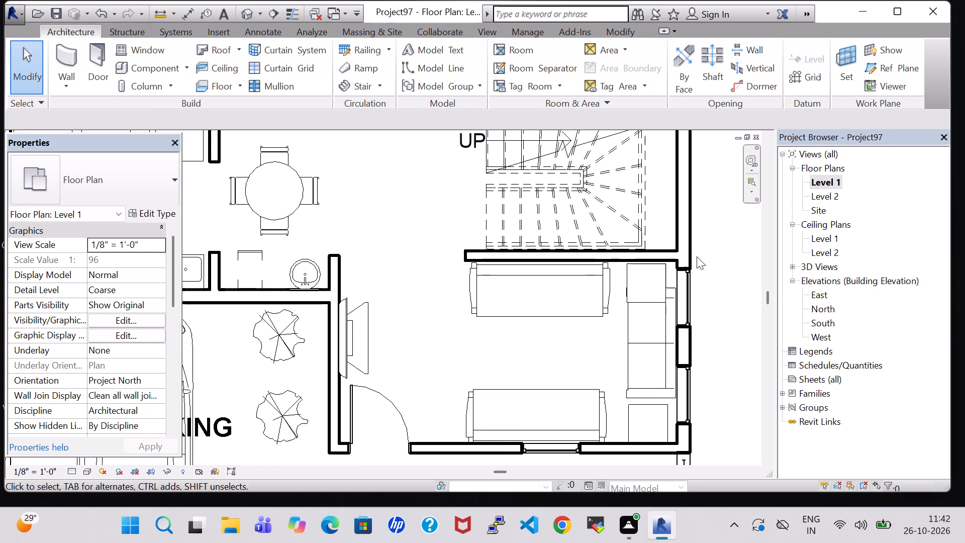
{"action": "left_click", "coordinate": [650, 408]}
{"action": "key", "text": "space"}
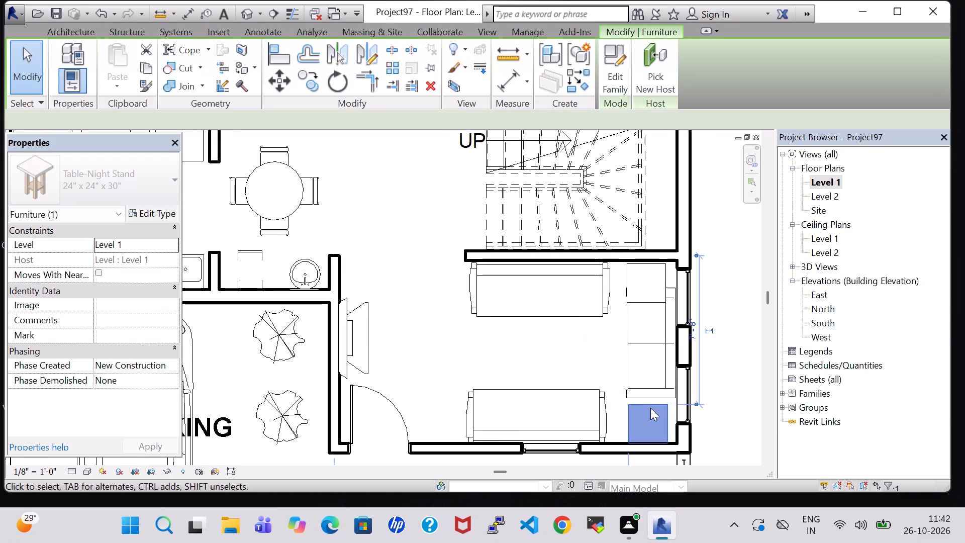
{"action": "key", "text": "space"}
{"action": "left_click", "coordinate": [740, 354]}
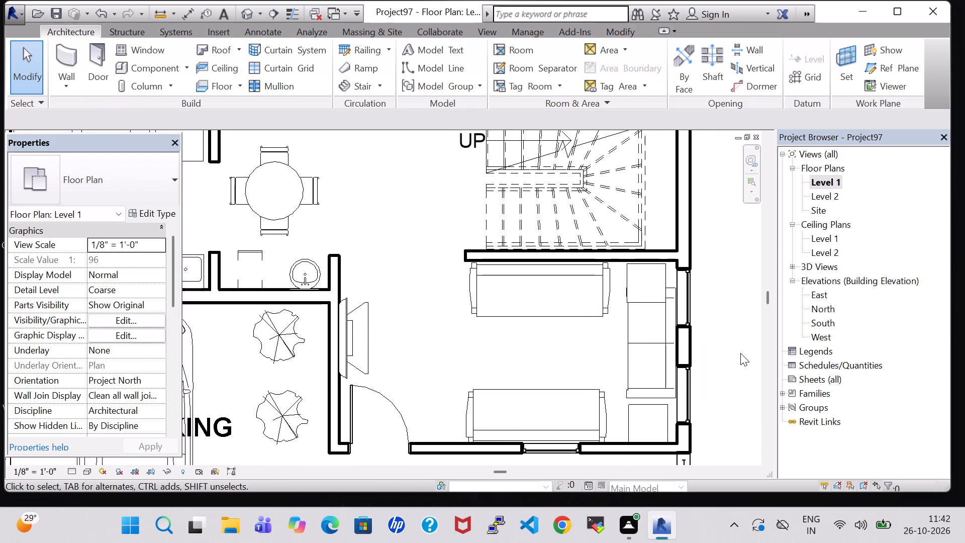
Nudge the Sofa-Corbu slightly along the window wall toward the lawn-side night stand.
{"action": "left_click", "coordinate": [649, 327]}
{"action": "key", "text": "Down"}
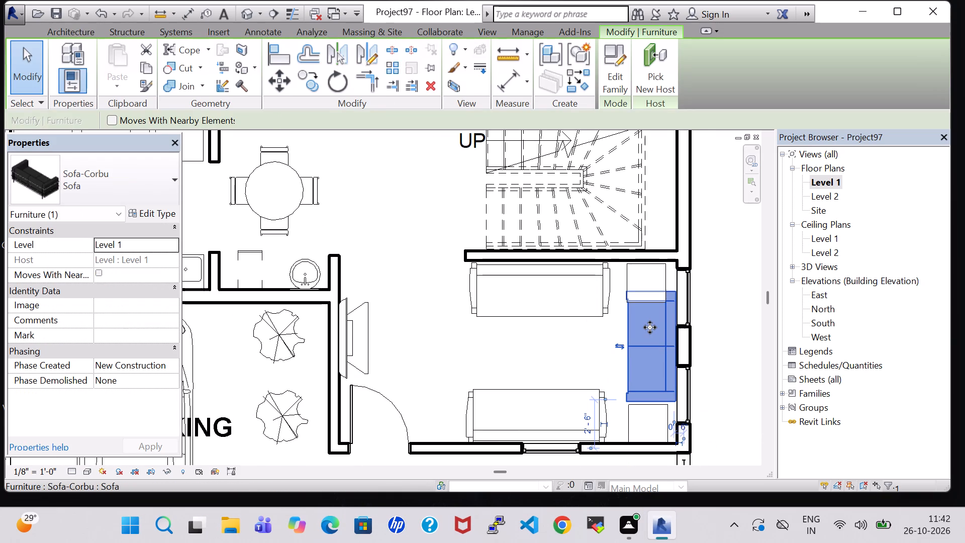
{"action": "key", "text": "Down"}
{"action": "scroll", "coordinate": [653, 312], "scroll_direction": "down", "scroll_amount": 2}
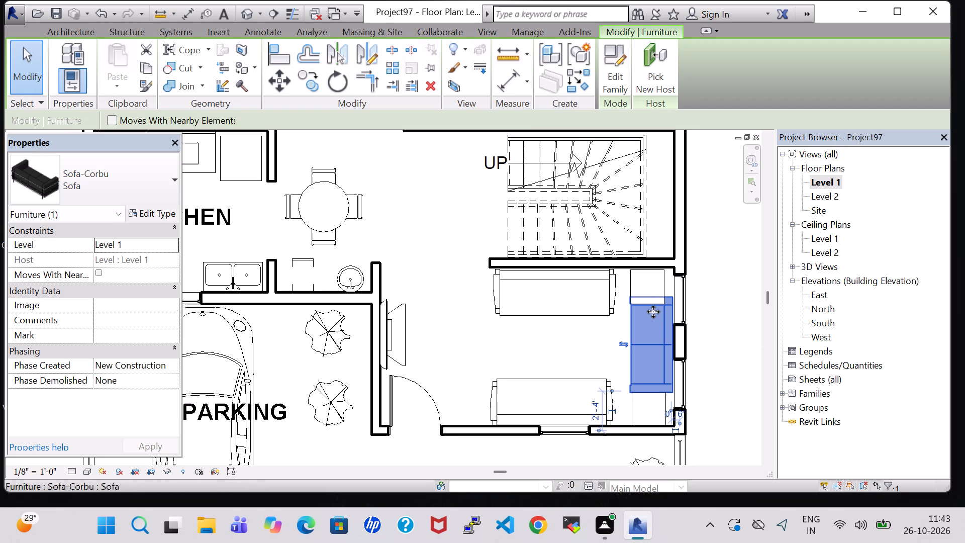
{"action": "scroll", "coordinate": [653, 312], "scroll_direction": "down", "scroll_amount": 2}
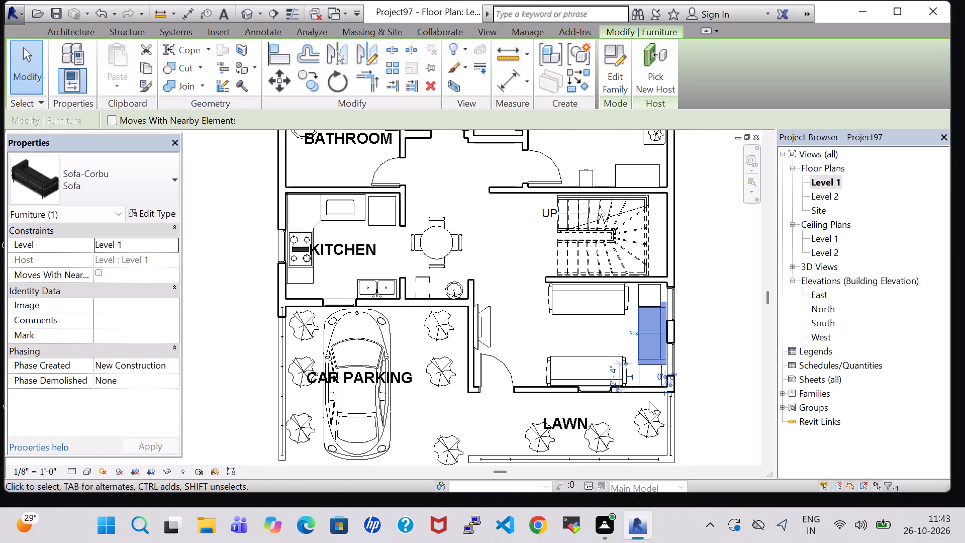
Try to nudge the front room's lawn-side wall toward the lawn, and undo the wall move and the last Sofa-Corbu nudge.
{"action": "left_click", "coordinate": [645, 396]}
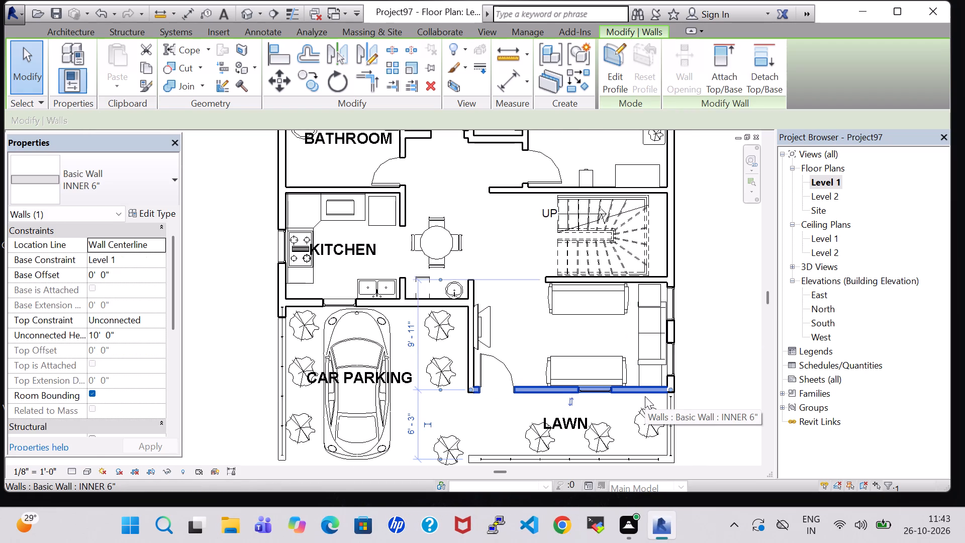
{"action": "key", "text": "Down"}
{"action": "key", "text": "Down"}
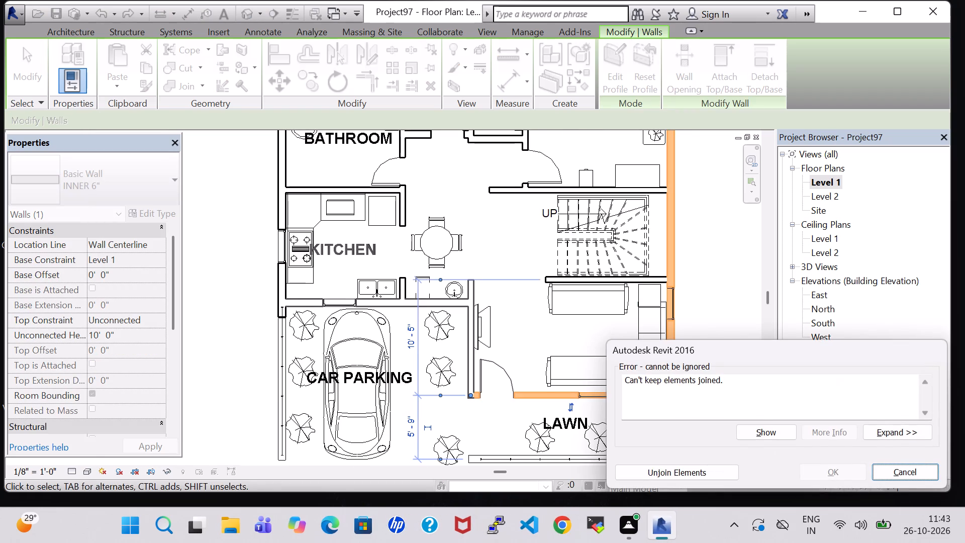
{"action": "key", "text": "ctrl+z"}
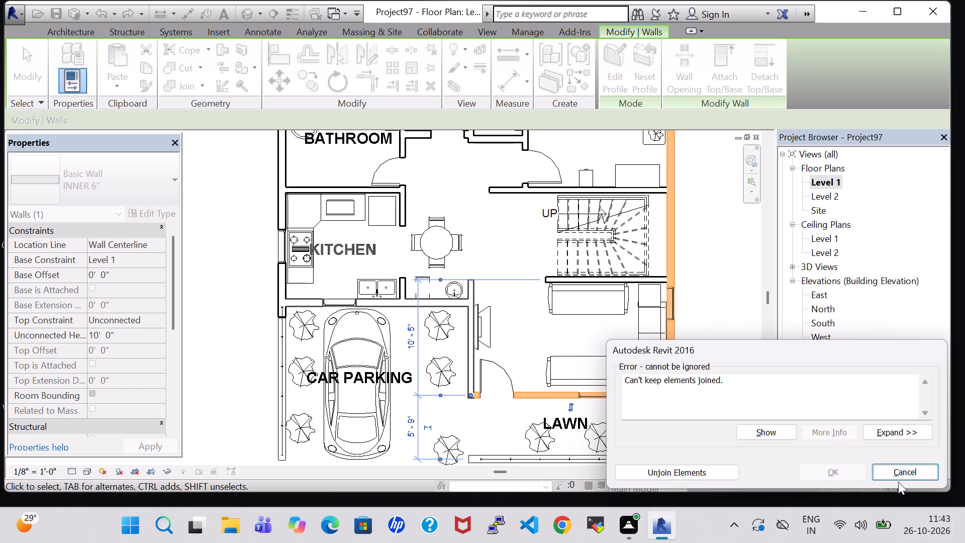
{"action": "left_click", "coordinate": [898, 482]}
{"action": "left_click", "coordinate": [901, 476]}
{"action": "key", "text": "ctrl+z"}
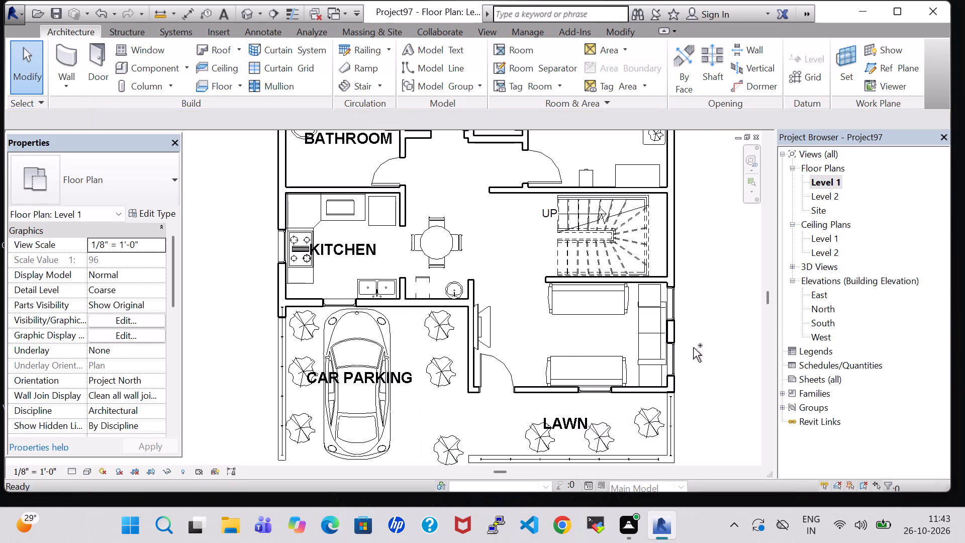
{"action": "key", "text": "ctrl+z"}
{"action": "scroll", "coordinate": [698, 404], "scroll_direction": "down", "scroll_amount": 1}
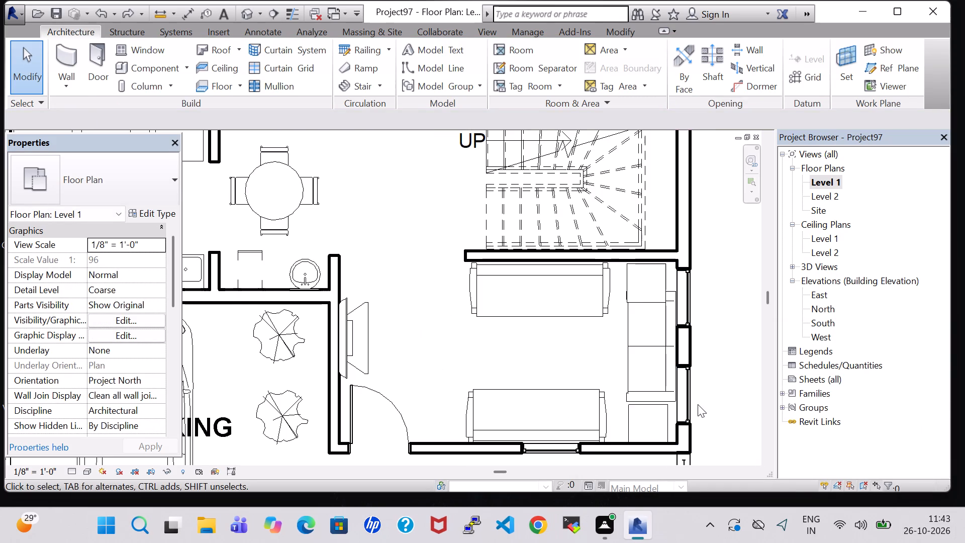
Delete the night stand in the front room's staircase-side corner, at the end of the Sofa-Corbu.
{"action": "left_click", "coordinate": [665, 287]}
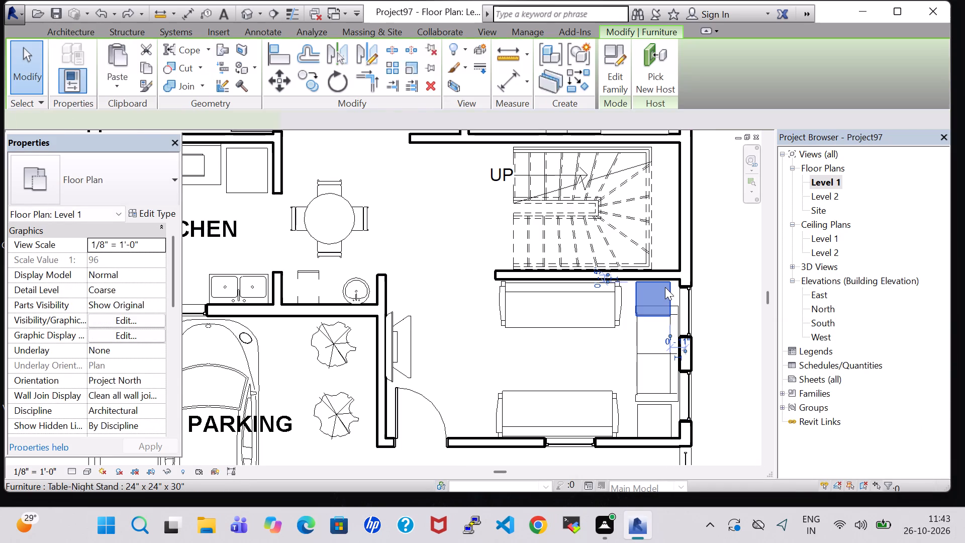
{"action": "key", "text": "Delete"}
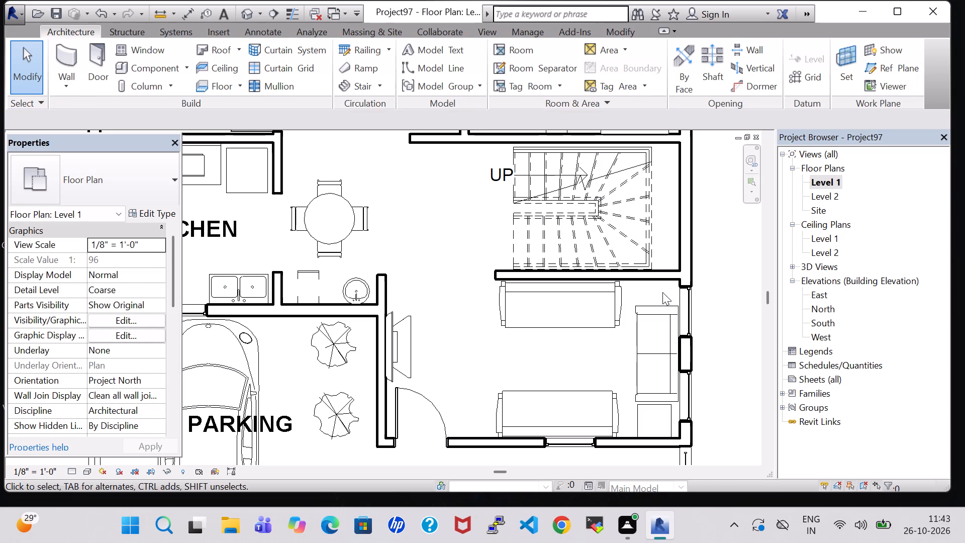
Nudge the Sofa-Corbu and the remaining night stand slightly along the window wall toward the staircase.
{"action": "left_click", "coordinate": [660, 306]}
{"action": "key", "text": "Up"}
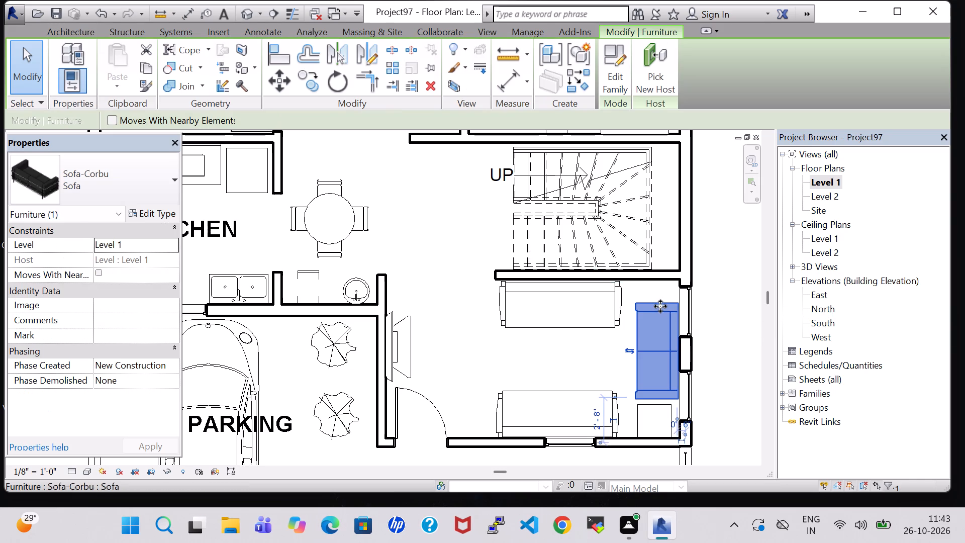
{"action": "left_click", "coordinate": [650, 406]}
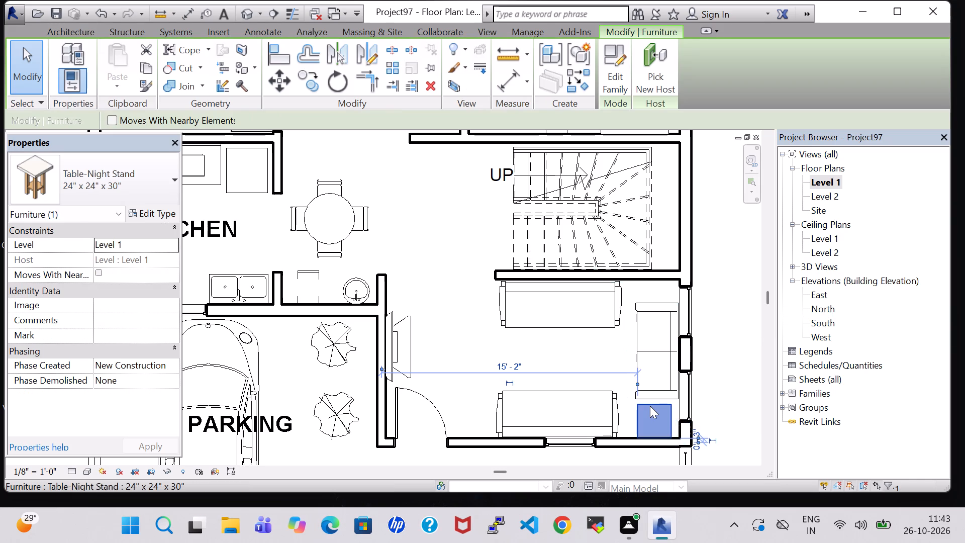
{"action": "key", "text": "Up"}
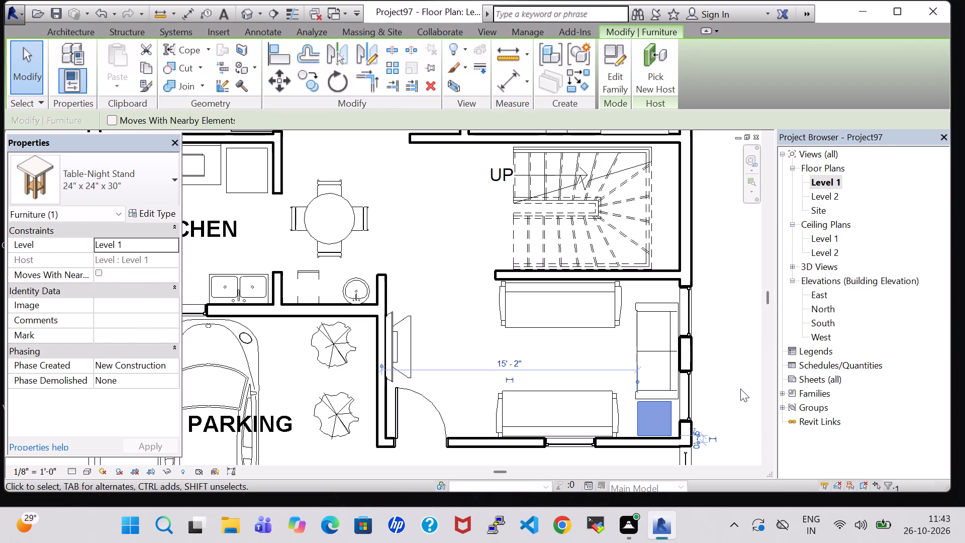
{"action": "left_click", "coordinate": [736, 389]}
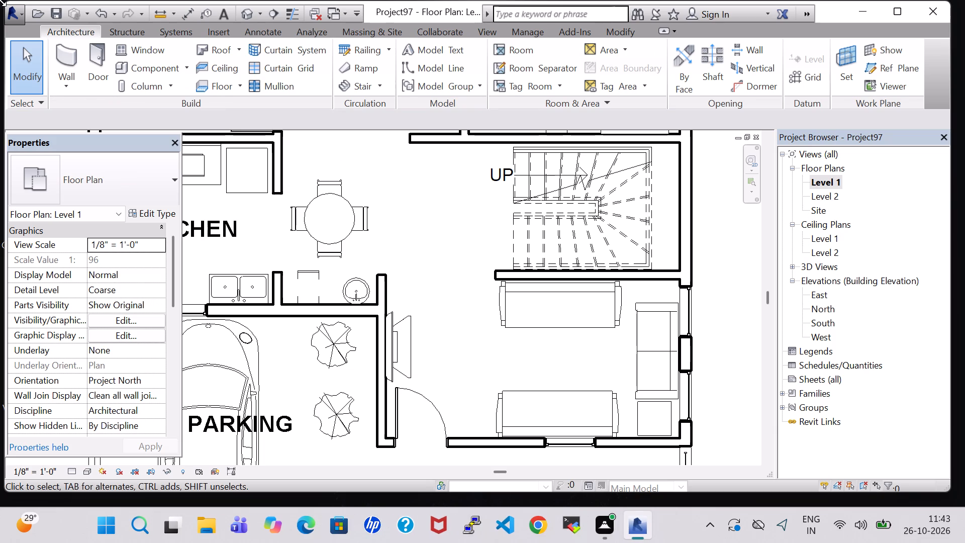
Examine the furnished house in the default 3D view, from above and from the front, including the front room and parking side.
{"action": "left_click", "coordinate": [152, 61]}
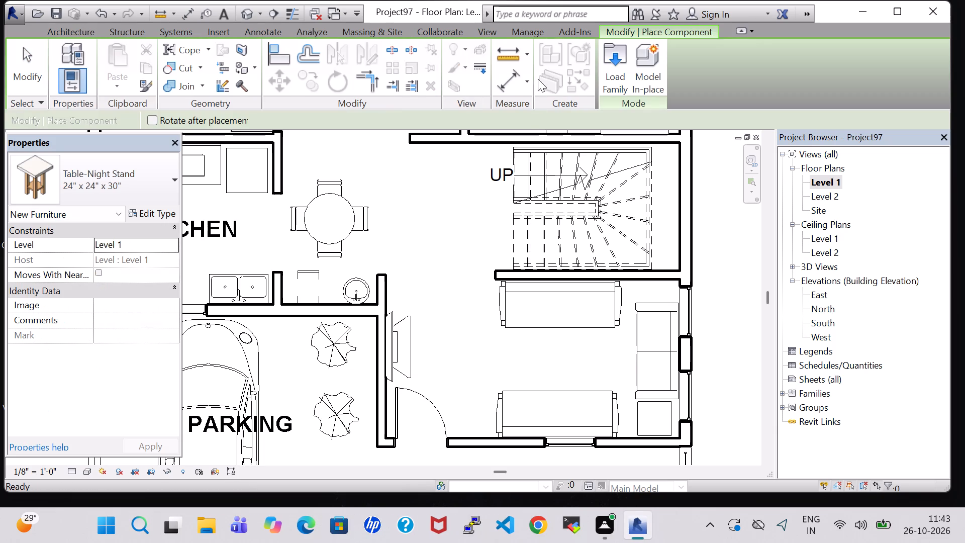
{"action": "left_click", "coordinate": [244, 15]}
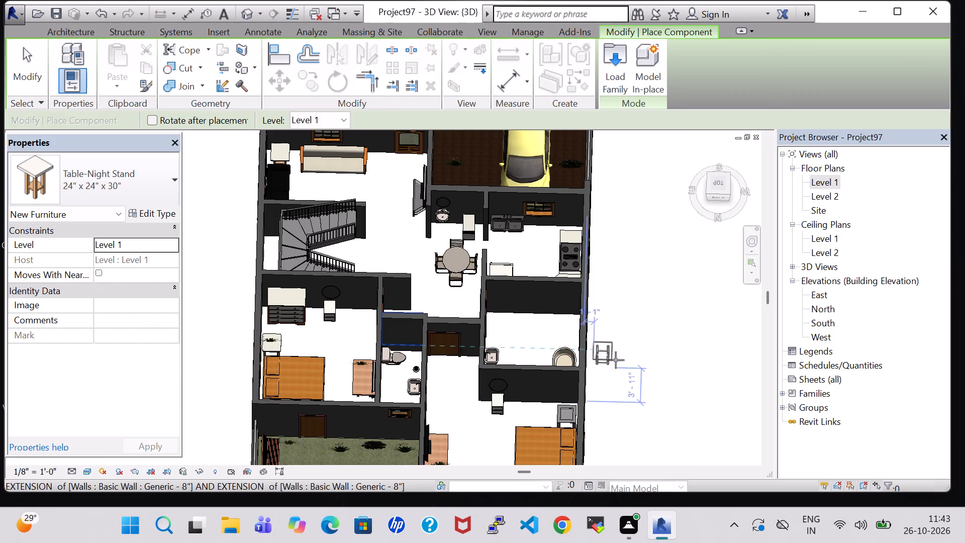
{"action": "key", "text": "Escape"}
{"action": "key", "text": "Escape"}
{"action": "key", "text": "Escape"}
{"action": "key", "text": "Escape"}
{"action": "key", "text": "Escape"}
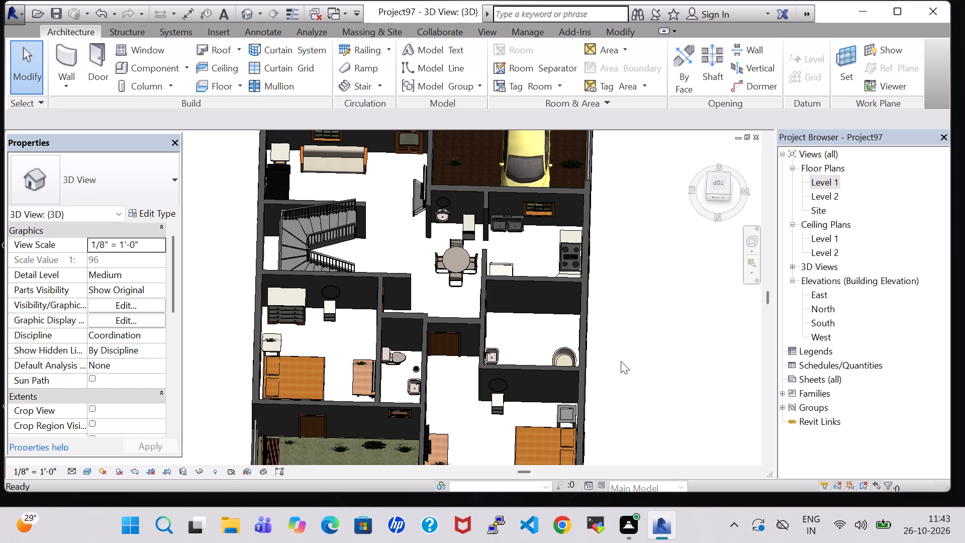
{"action": "key", "text": "Escape"}
{"action": "key", "text": "Escape"}
{"action": "key", "text": "Escape"}
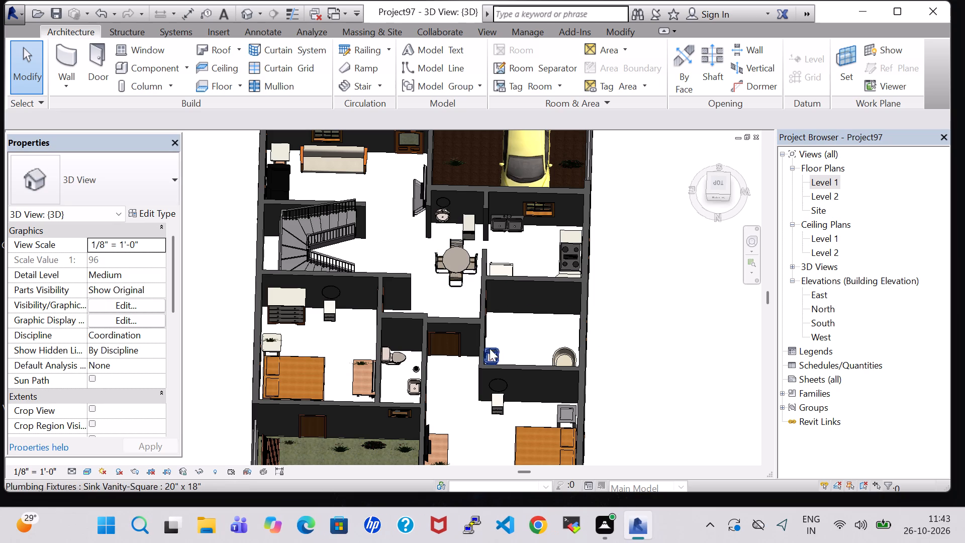
{"action": "middle_click", "coordinate": [597, 345], "text": "shift"}
{"action": "middle_click_drag", "start_coordinate": [597, 345], "coordinate": [557, 361], "text": "shift"}
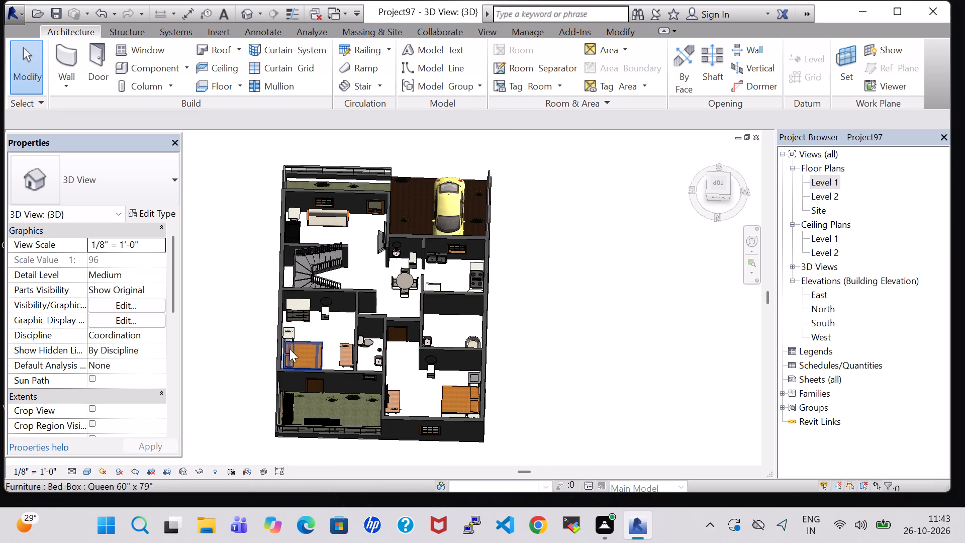
{"action": "middle_click", "coordinate": [157, 296], "text": "shift"}
{"action": "middle_click_drag", "start_coordinate": [215, 317], "coordinate": [241, 325], "text": "shift"}
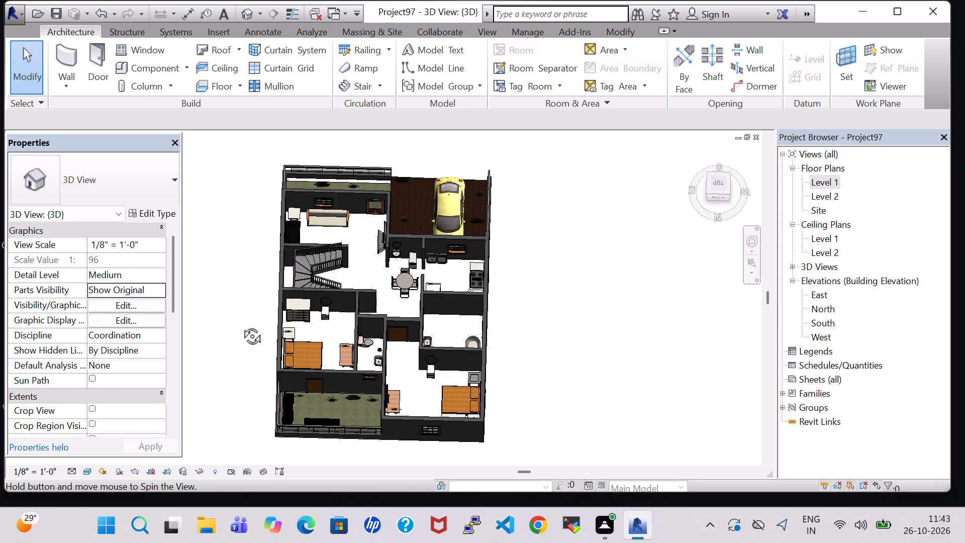
{"action": "middle_click_drag", "start_coordinate": [241, 325], "coordinate": [448, 319], "text": "shift"}
{"action": "middle_click_drag", "start_coordinate": [421, 413], "coordinate": [423, 410]}
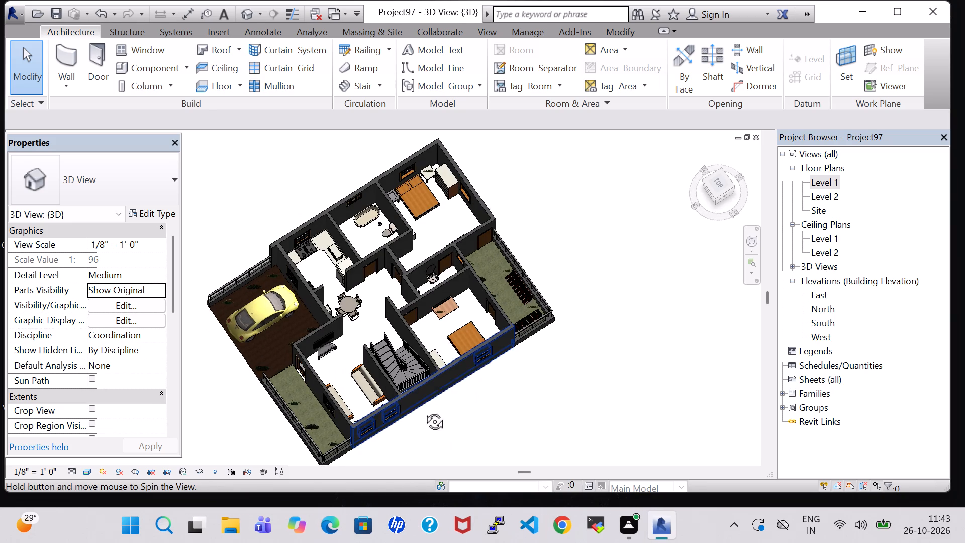
{"action": "middle_click_drag", "start_coordinate": [423, 410], "coordinate": [461, 342]}
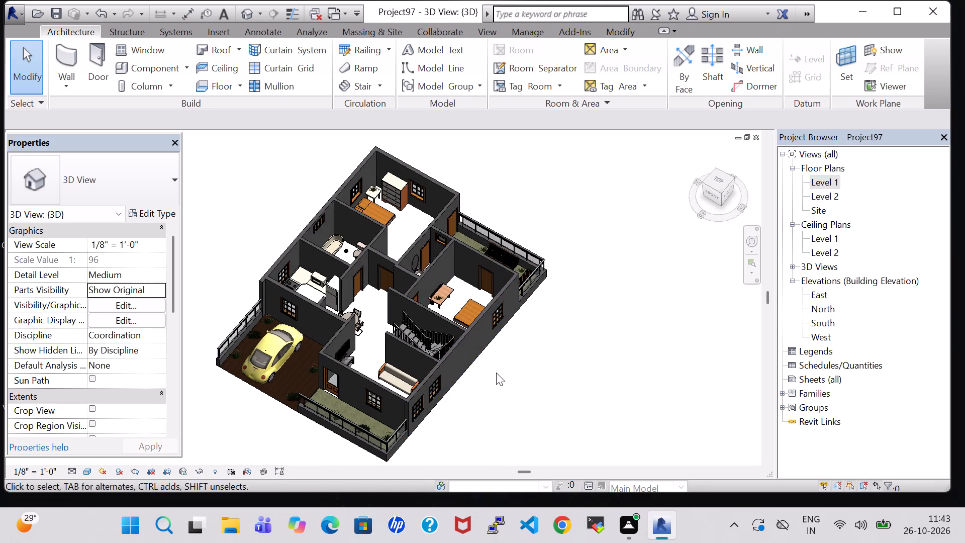
{"action": "middle_click", "coordinate": [496, 373], "text": "shift"}
{"action": "middle_click_drag", "start_coordinate": [496, 373], "coordinate": [549, 326], "text": "shift"}
{"action": "middle_click_drag", "start_coordinate": [473, 393], "coordinate": [576, 367]}
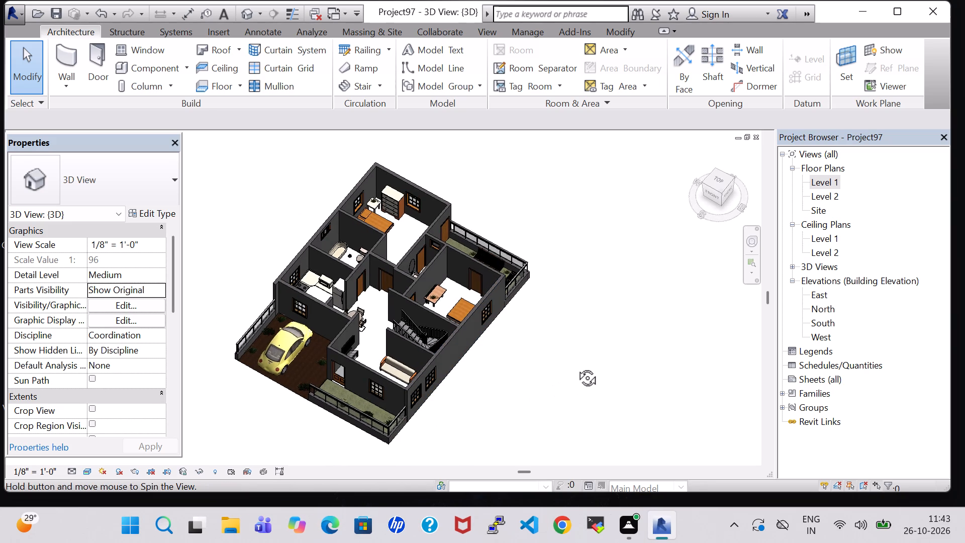
{"action": "middle_click_drag", "start_coordinate": [576, 367], "coordinate": [581, 348]}
{"action": "middle_click_drag", "start_coordinate": [551, 334], "coordinate": [490, 353], "text": "shift"}
{"action": "scroll", "coordinate": [367, 356], "scroll_direction": "up", "scroll_amount": 7}
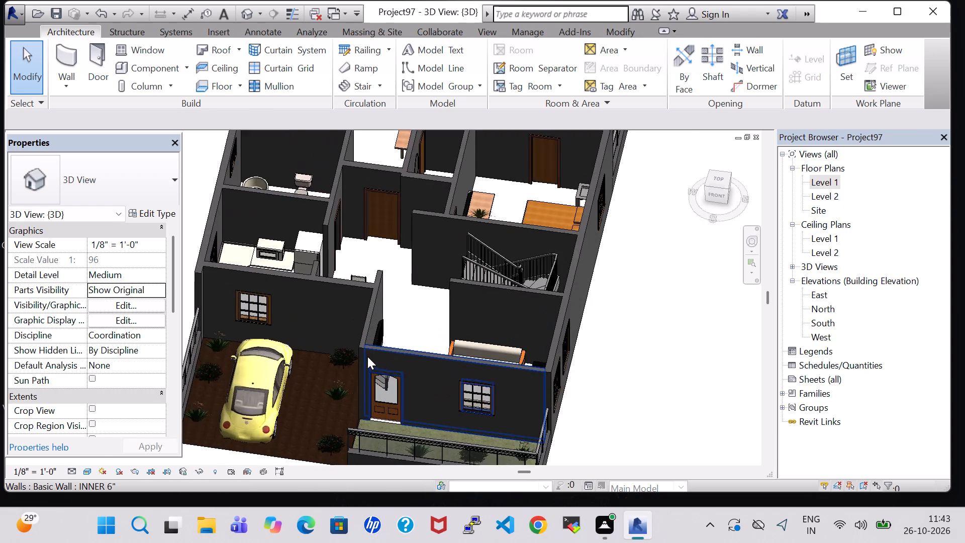
{"action": "middle_click_drag", "start_coordinate": [633, 394], "coordinate": [642, 340], "text": "shift"}
{"action": "middle_click_drag", "start_coordinate": [663, 365], "coordinate": [669, 318], "text": "shift"}
In the Level 1 floor plan, nudge the 50" flat screen TV along its wall toward the dining area by five increments.
{"action": "double_click", "coordinate": [830, 180]}
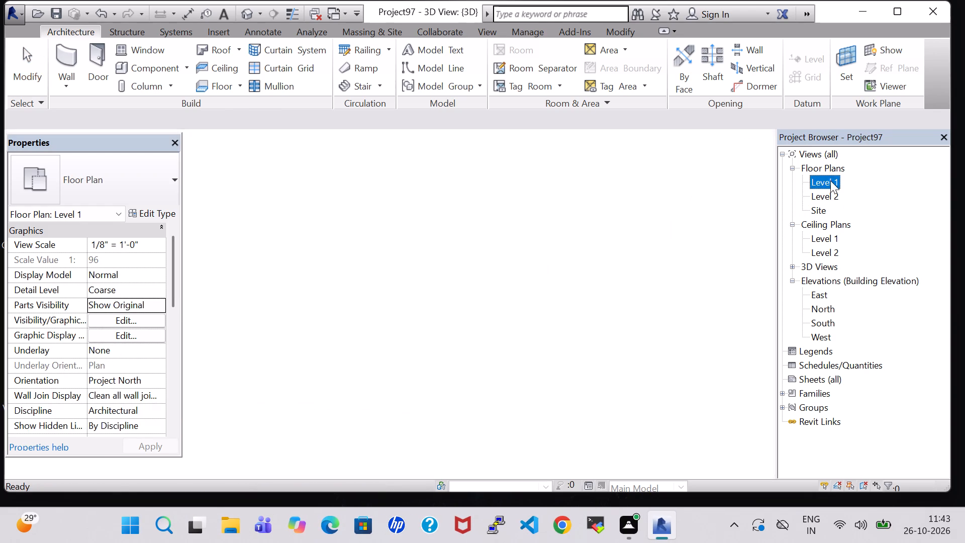
{"action": "left_click", "coordinate": [384, 319]}
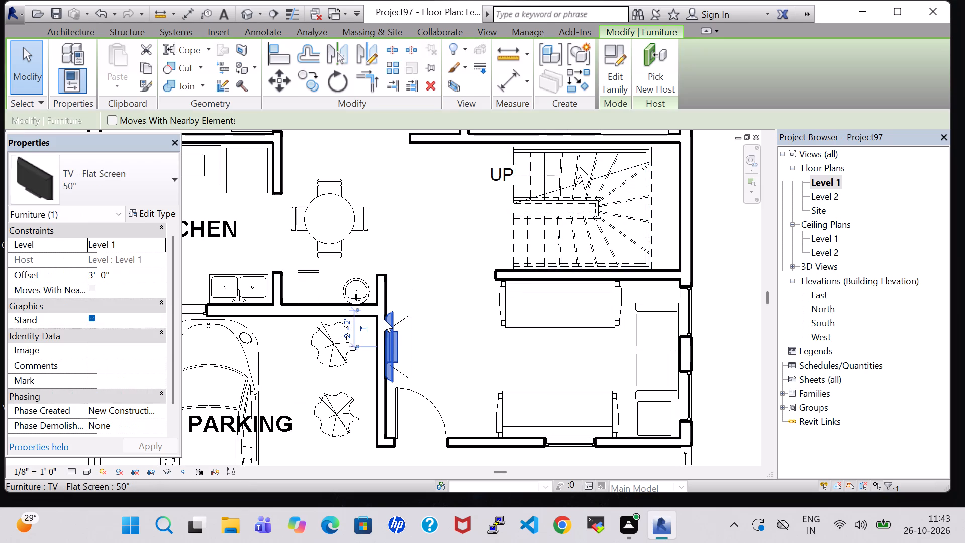
{"action": "key", "text": "Up"}
{"action": "key", "text": "Up"}
{"action": "key", "text": "Up"}
{"action": "key", "text": "Up"}
{"action": "key", "text": "Up"}
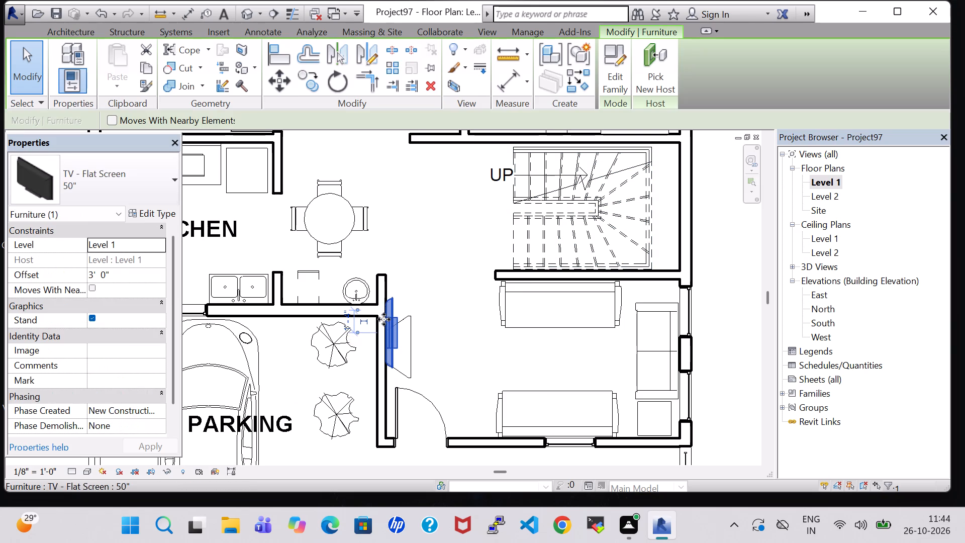
Nudge the TV Stand along the same wall toward the dining area to line it up with the TV.
{"action": "left_click", "coordinate": [415, 344]}
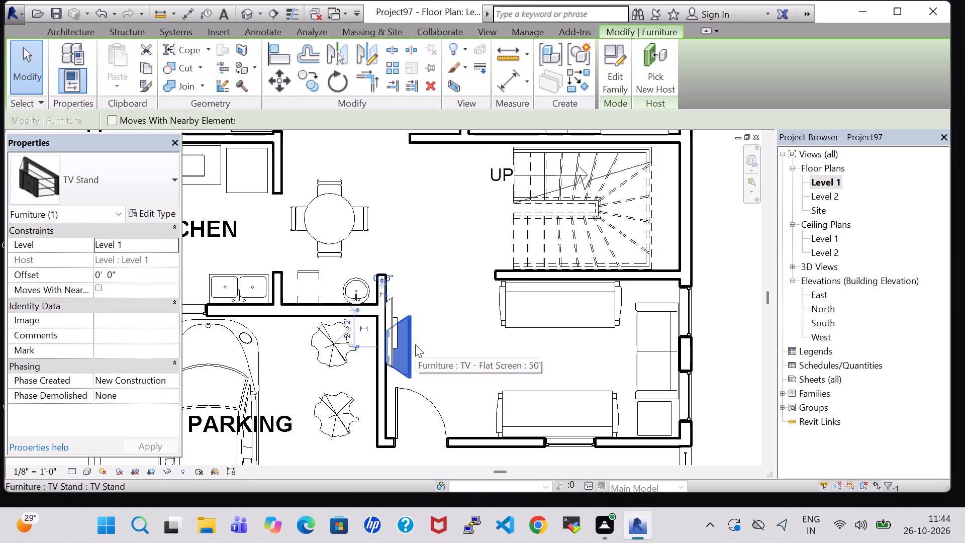
{"action": "key", "text": "Up"}
{"action": "key", "text": "Up"}
{"action": "key", "text": "Up"}
{"action": "key", "text": "Up"}
{"action": "key", "text": "Up"}
{"action": "key", "text": "Up"}
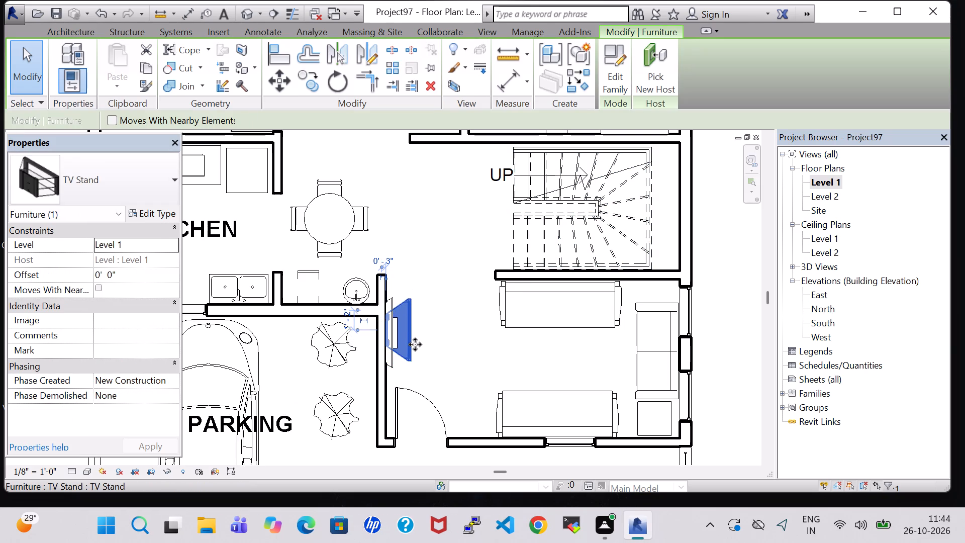
{"action": "left_click", "coordinate": [715, 339]}
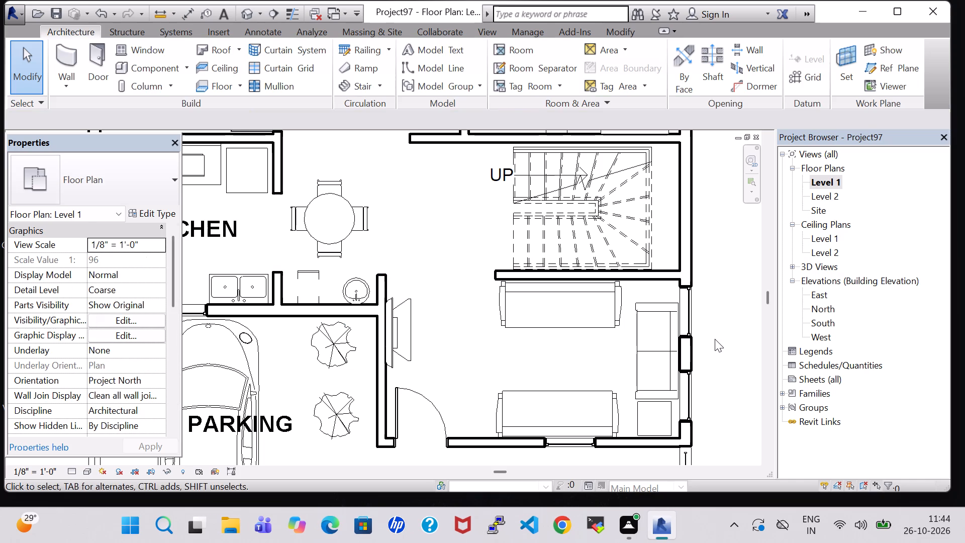
Load the Table-Dining Oval family and place a 36" x 72" table between the front room's two facing Sofa-Pensi sofas.
{"action": "left_click", "coordinate": [141, 62]}
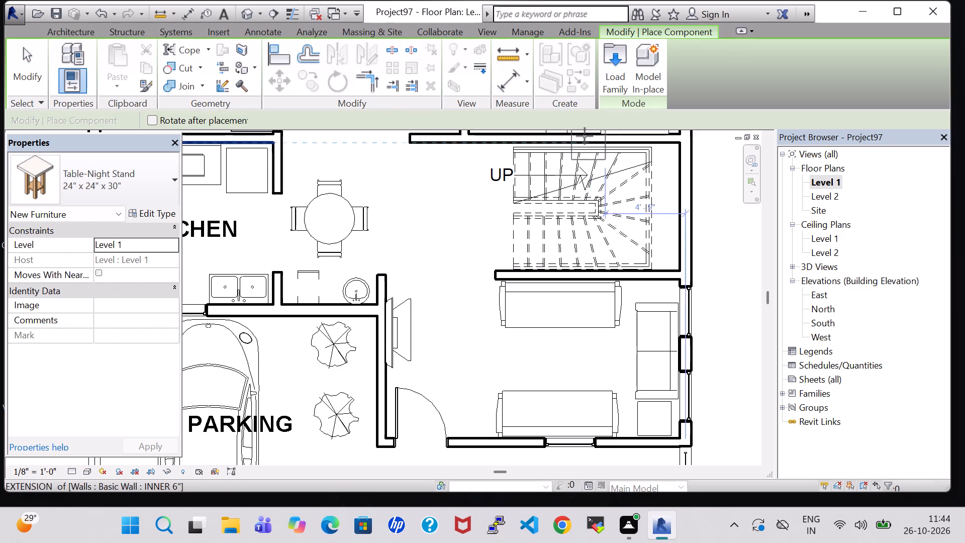
{"action": "left_click", "coordinate": [607, 68]}
{"action": "scroll", "coordinate": [524, 244], "scroll_direction": "down", "scroll_amount": 1}
{"action": "double_click", "coordinate": [575, 229]}
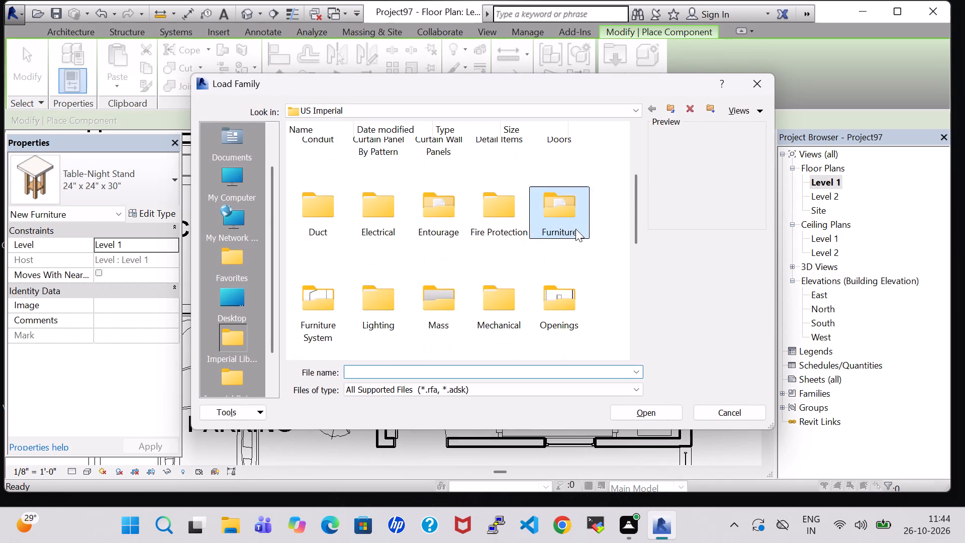
{"action": "double_click", "coordinate": [496, 180]}
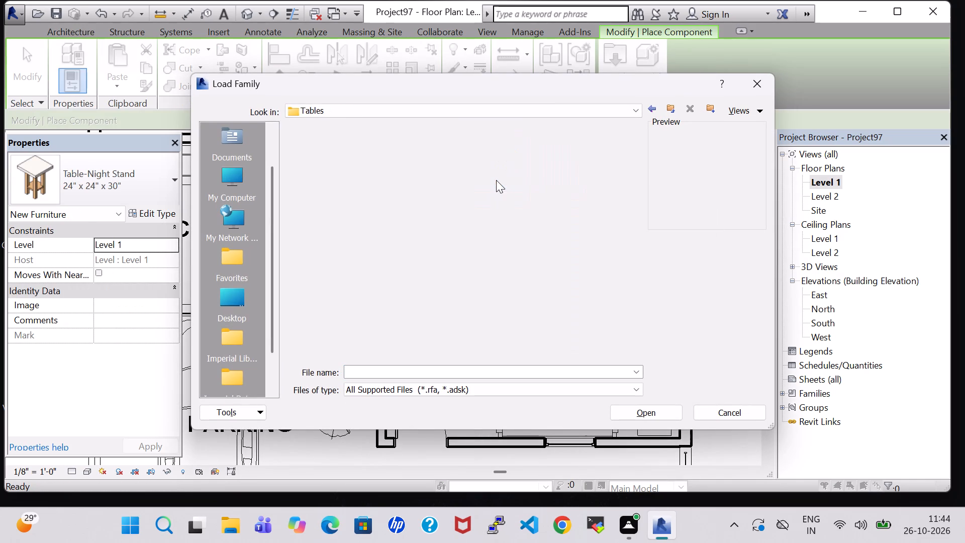
{"action": "left_click", "coordinate": [440, 173]}
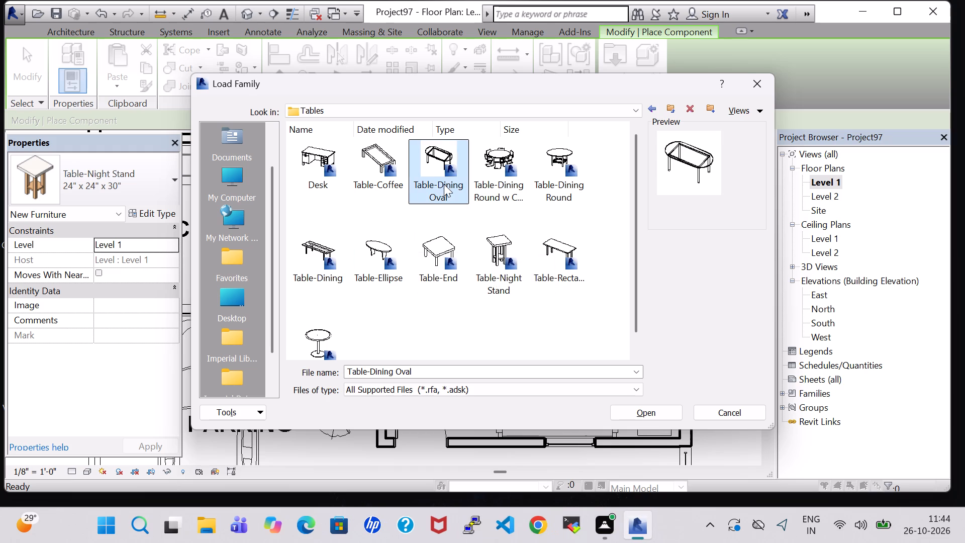
{"action": "left_click", "coordinate": [313, 338]}
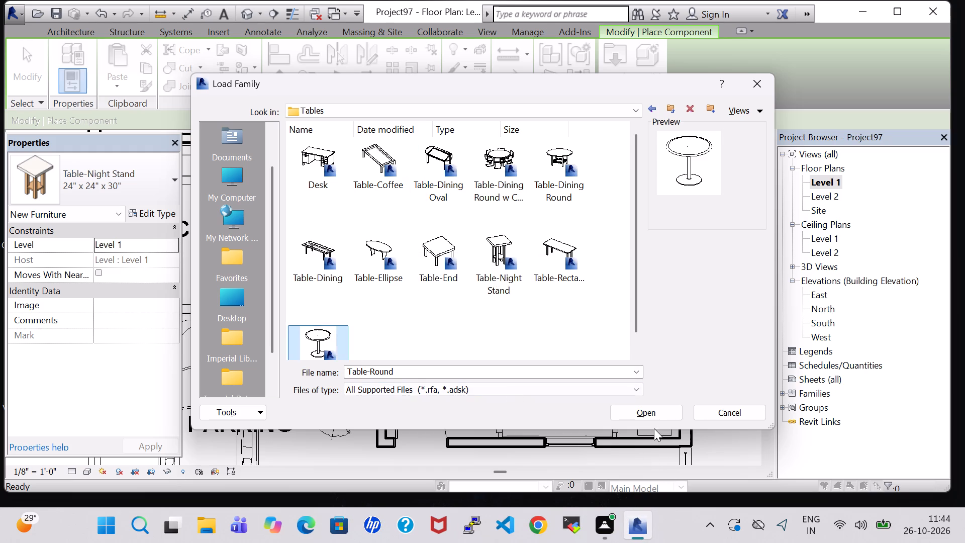
{"action": "left_click", "coordinate": [441, 153]}
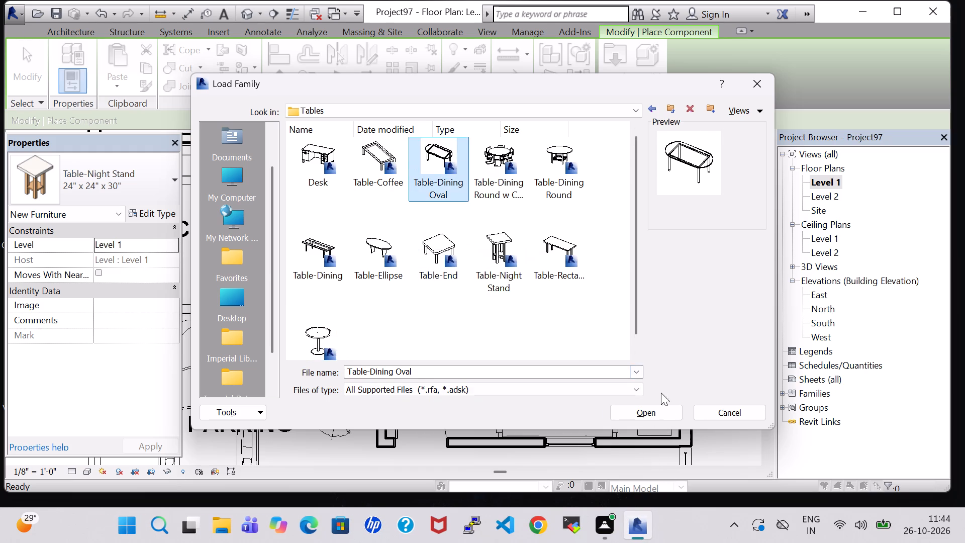
{"action": "left_click", "coordinate": [665, 417]}
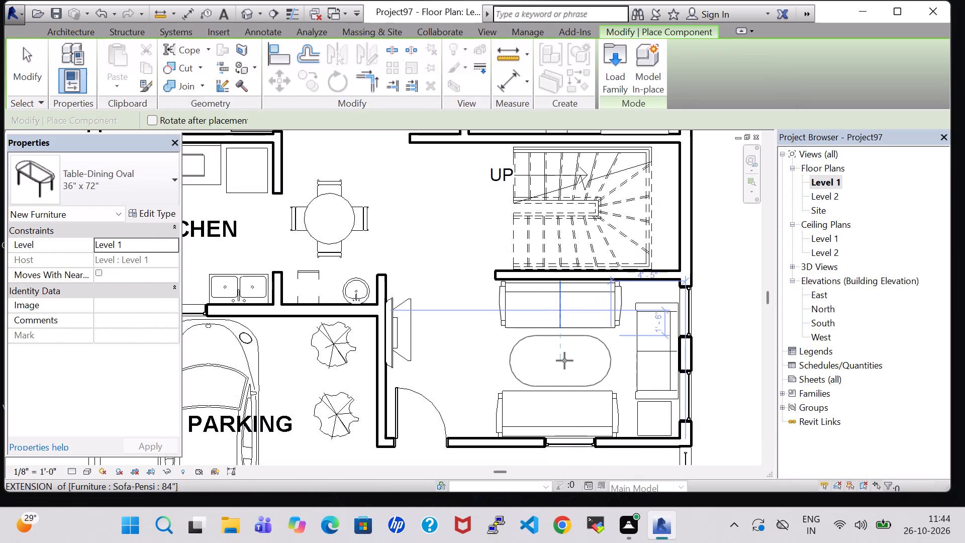
{"action": "left_click", "coordinate": [564, 360]}
{"action": "scroll", "coordinate": [564, 364], "scroll_direction": "down", "scroll_amount": 1}
{"action": "key", "text": "Escape"}
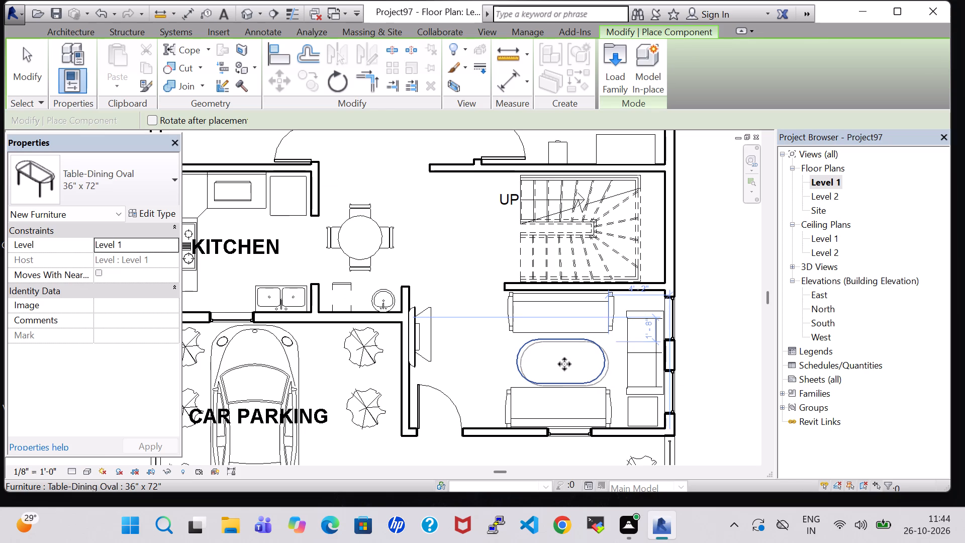
{"action": "key", "text": "Escape"}
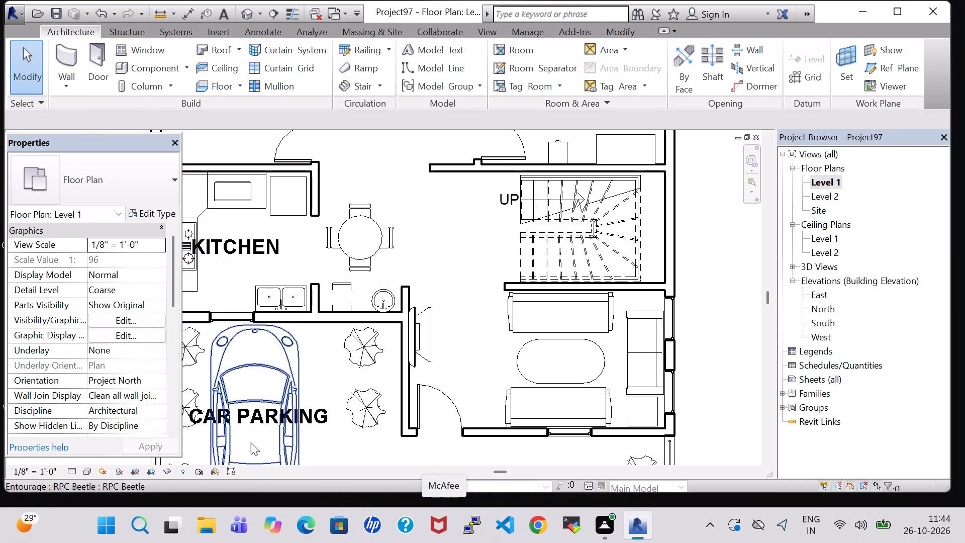
Load the RPC Plant - Tropical family from the US Imperial library's Planting folder.
{"action": "scroll", "coordinate": [416, 383], "scroll_direction": "down", "scroll_amount": 1}
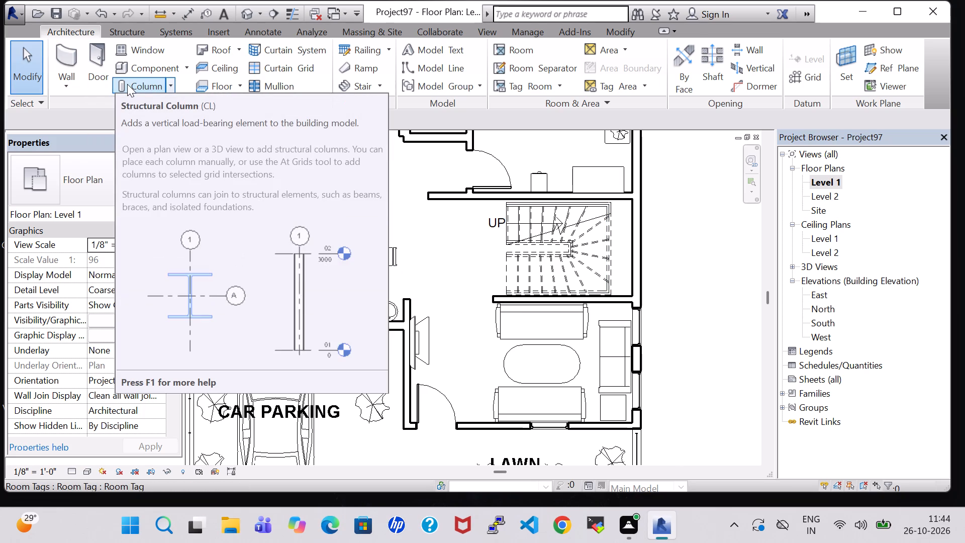
{"action": "left_click", "coordinate": [150, 62]}
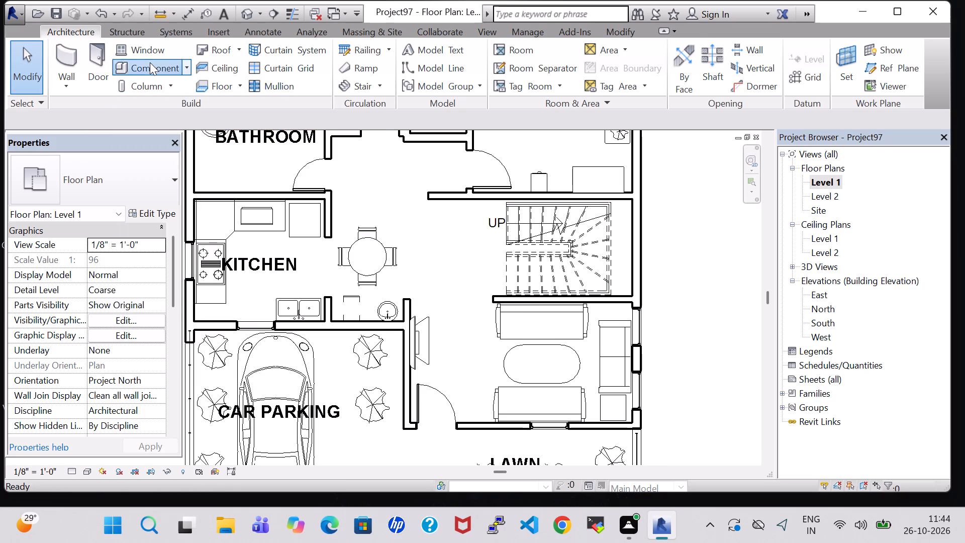
{"action": "left_click", "coordinate": [621, 77]}
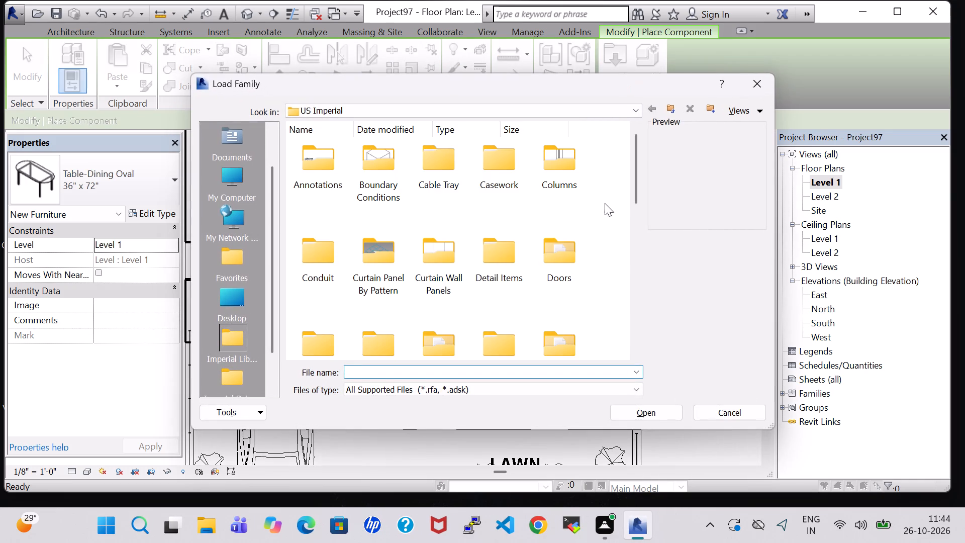
{"action": "scroll", "coordinate": [428, 208], "scroll_direction": "down", "scroll_amount": 1}
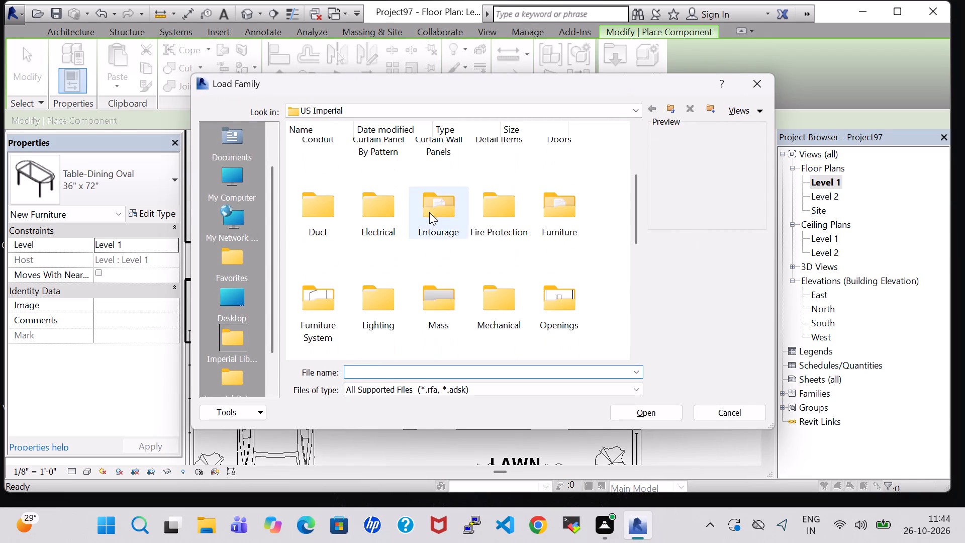
{"action": "scroll", "coordinate": [429, 212], "scroll_direction": "down", "scroll_amount": 1}
{"action": "scroll", "coordinate": [535, 212], "scroll_direction": "up", "scroll_amount": 1}
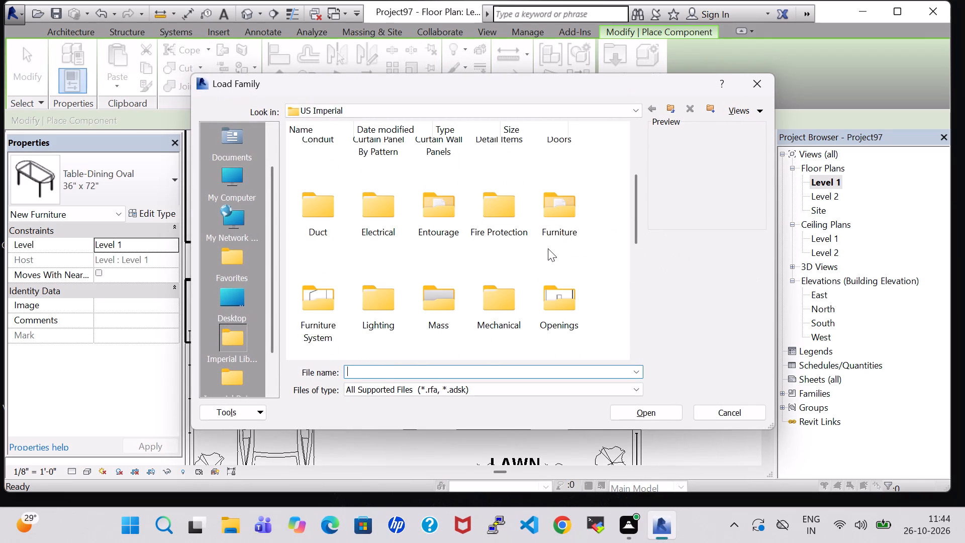
{"action": "scroll", "coordinate": [548, 248], "scroll_direction": "down", "scroll_amount": 1}
{"action": "double_click", "coordinate": [367, 266]}
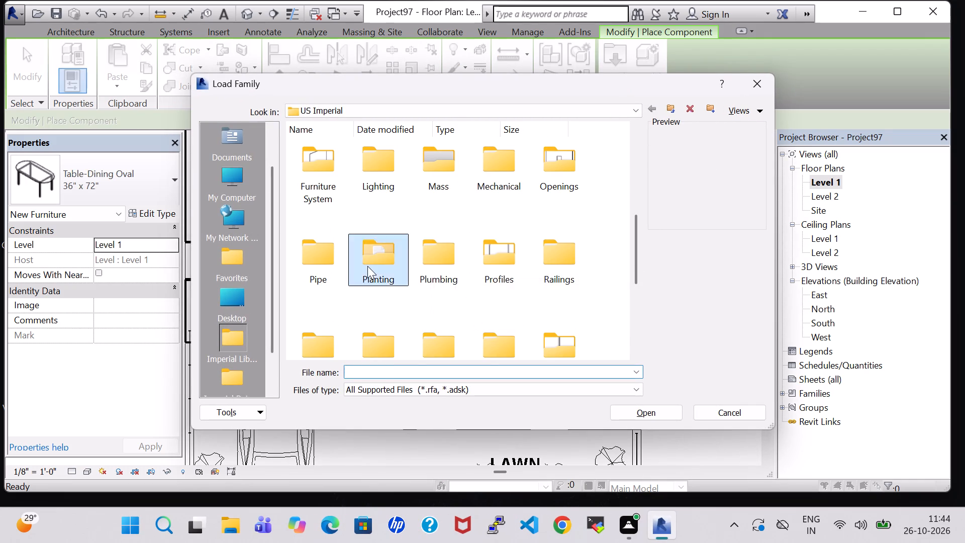
{"action": "left_click", "coordinate": [323, 192]}
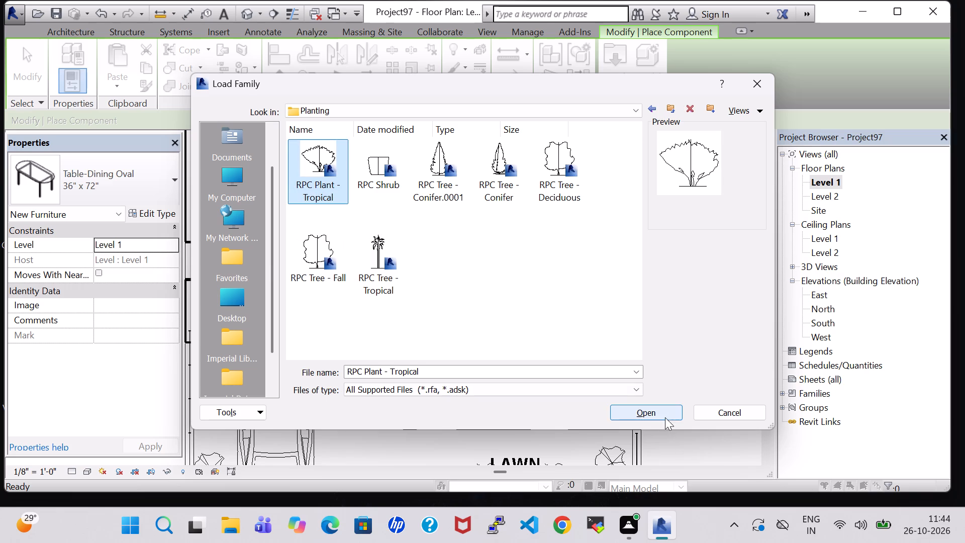
{"action": "left_click", "coordinate": [655, 415]}
{"action": "scroll", "coordinate": [562, 370], "scroll_direction": "up", "scroll_amount": 4}
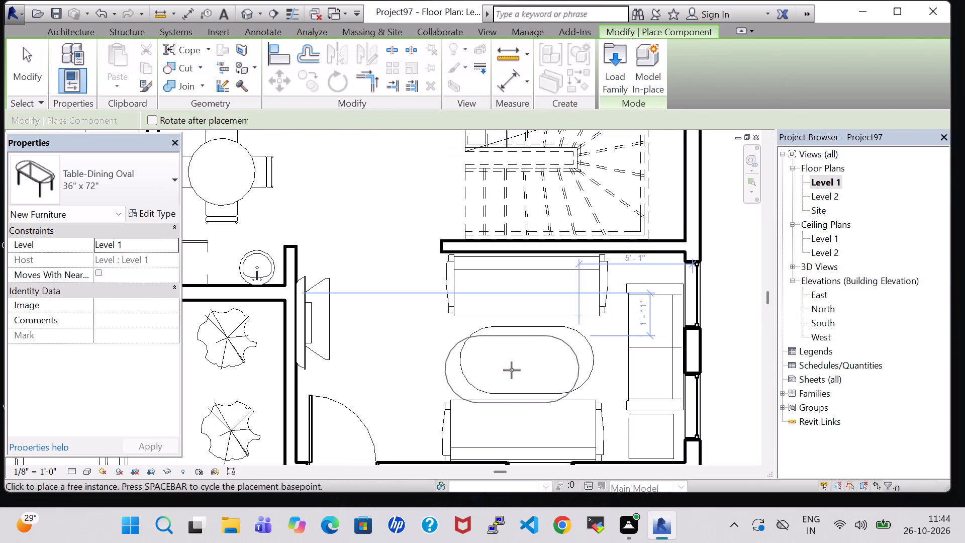
{"action": "key", "text": "Escape"}
{"action": "key", "text": "Escape"}
{"action": "key", "text": "Escape"}
Place an RPC Plant - Tropical Agave - 1.5' on the oval table between the front room's facing sofas.
{"action": "left_click", "coordinate": [135, 70]}
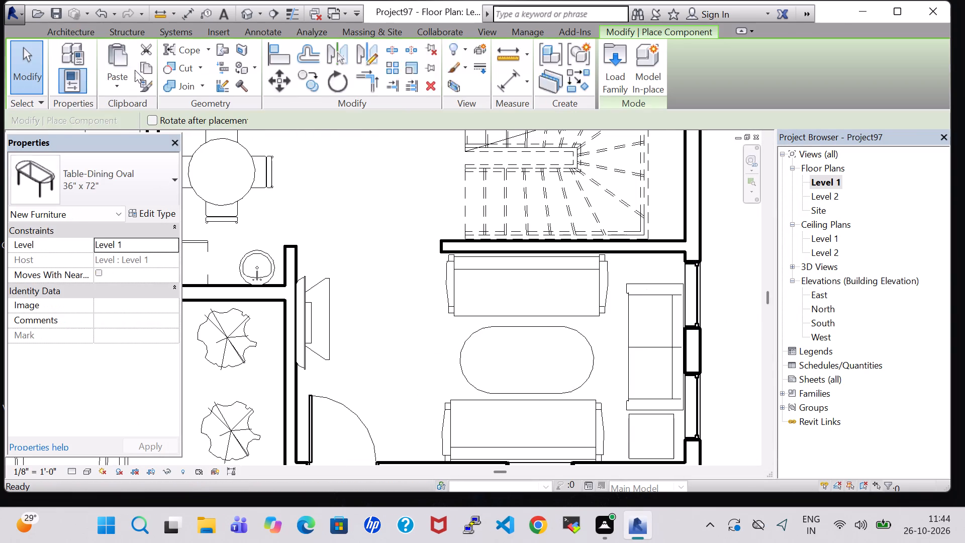
{"action": "left_click", "coordinate": [145, 162]}
{"action": "scroll", "coordinate": [85, 323], "scroll_direction": "down", "scroll_amount": 2}
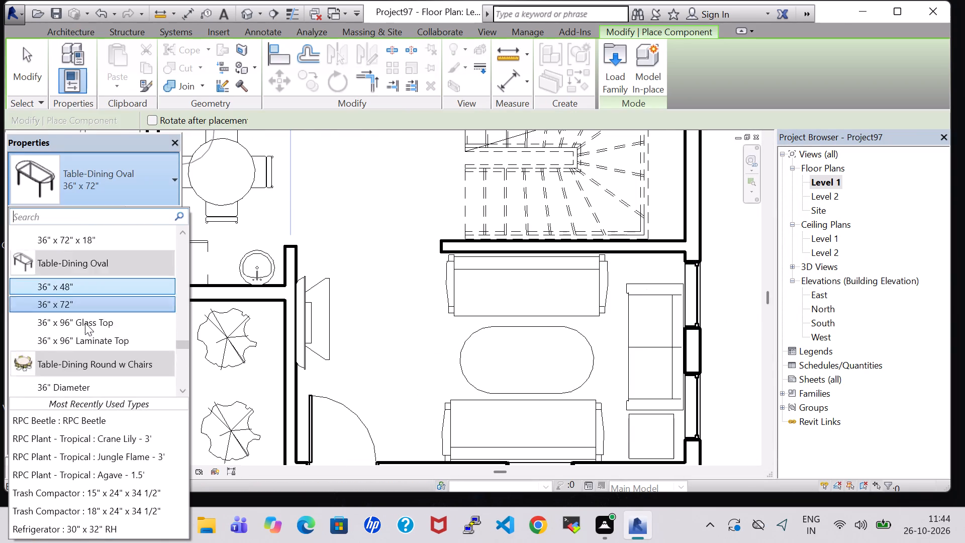
{"action": "scroll", "coordinate": [85, 323], "scroll_direction": "down", "scroll_amount": 20}
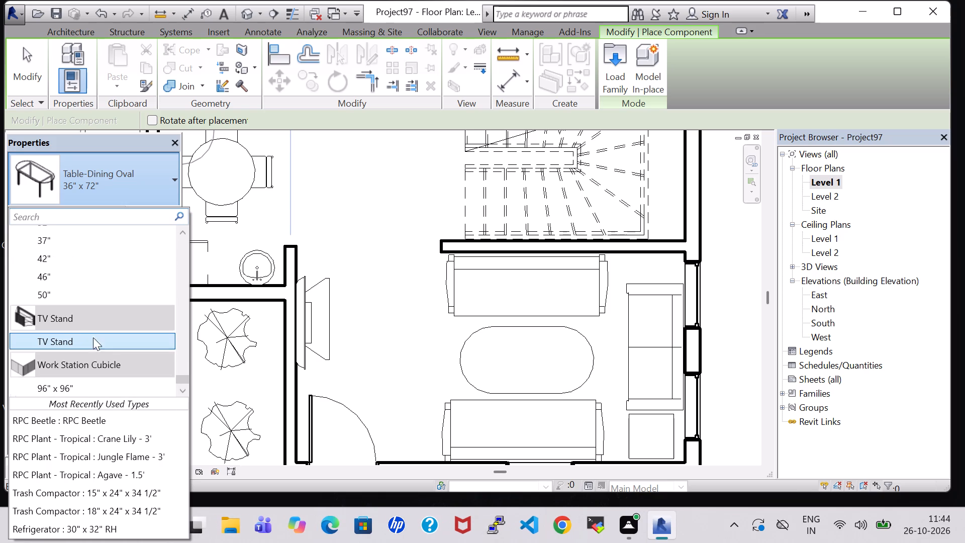
{"action": "scroll", "coordinate": [93, 337], "scroll_direction": "down", "scroll_amount": 5}
{"action": "scroll", "coordinate": [98, 308], "scroll_direction": "up", "scroll_amount": 18}
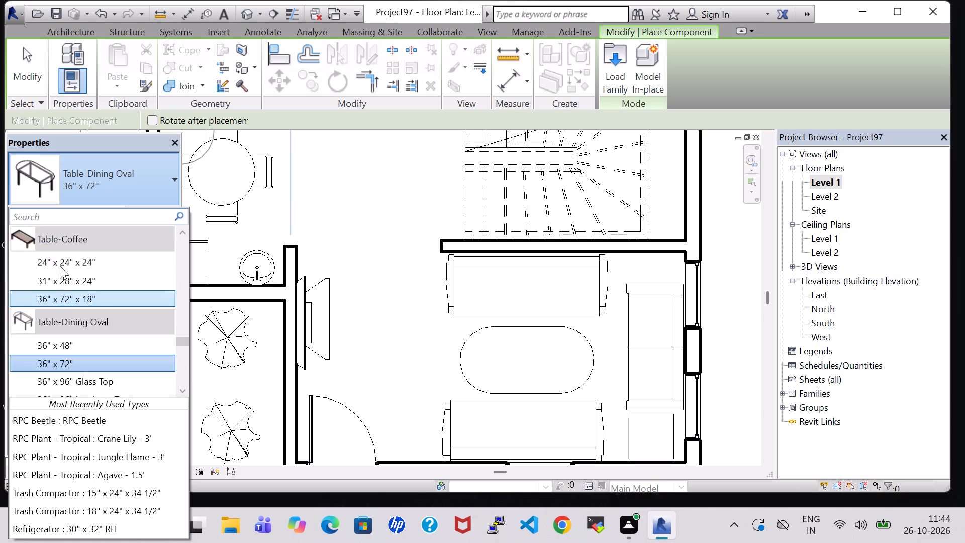
{"action": "scroll", "coordinate": [60, 266], "scroll_direction": "up", "scroll_amount": 20}
{"action": "scroll", "coordinate": [60, 266], "scroll_direction": "up", "scroll_amount": 4}
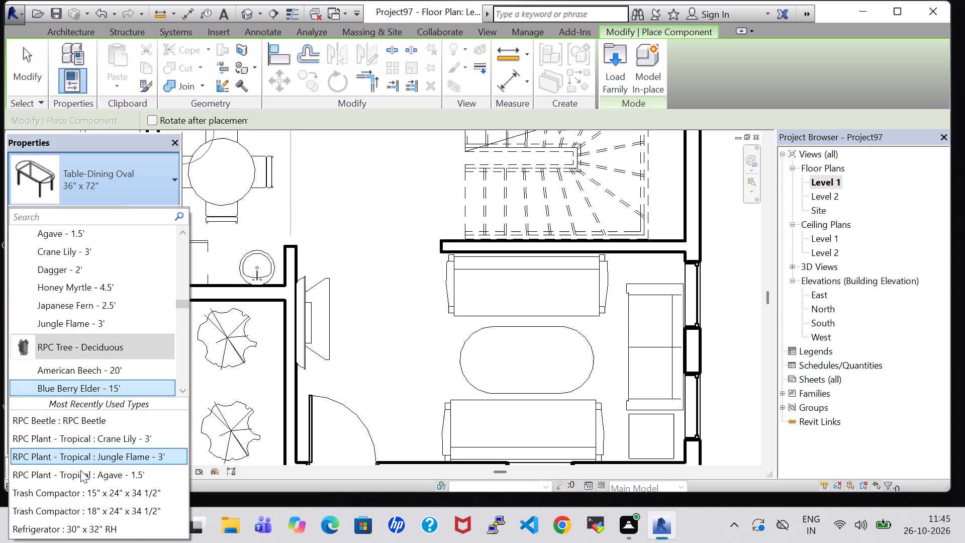
{"action": "left_click", "coordinate": [80, 470]}
{"action": "scroll", "coordinate": [505, 368], "scroll_direction": "up", "scroll_amount": 5}
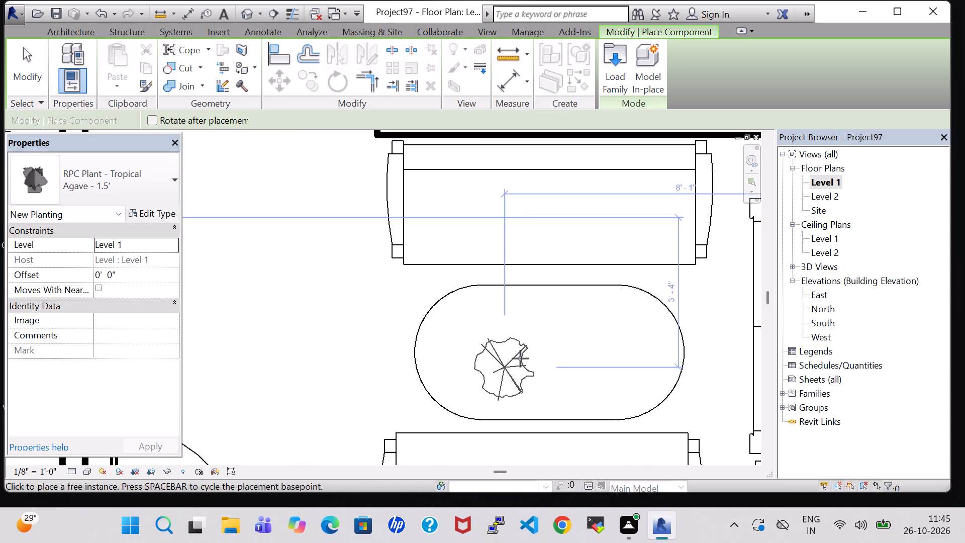
{"action": "left_click", "coordinate": [543, 352]}
Place a second Agave - 1.5' plant on the night stand in the front room's corner and end placement.
{"action": "scroll", "coordinate": [598, 385], "scroll_direction": "down", "scroll_amount": 6}
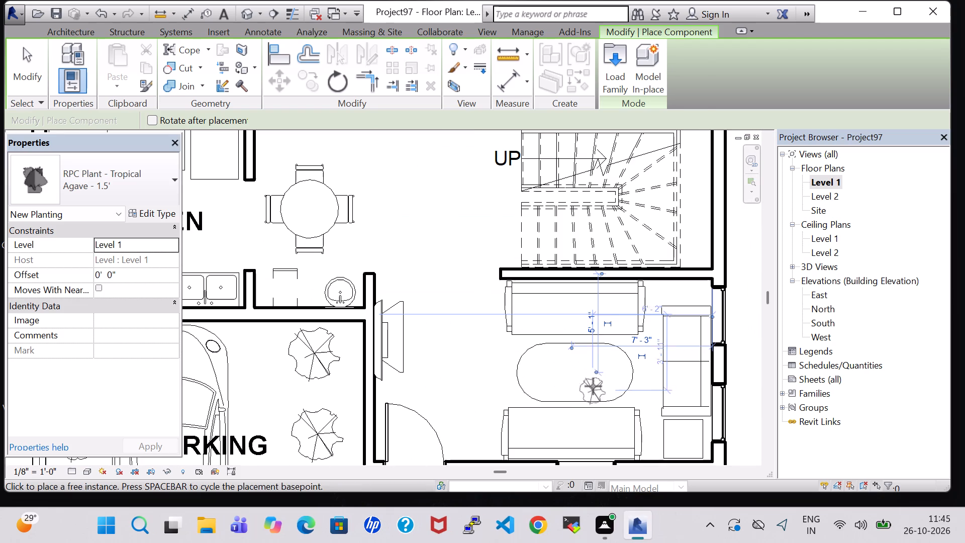
{"action": "scroll", "coordinate": [597, 379], "scroll_direction": "up", "scroll_amount": 1}
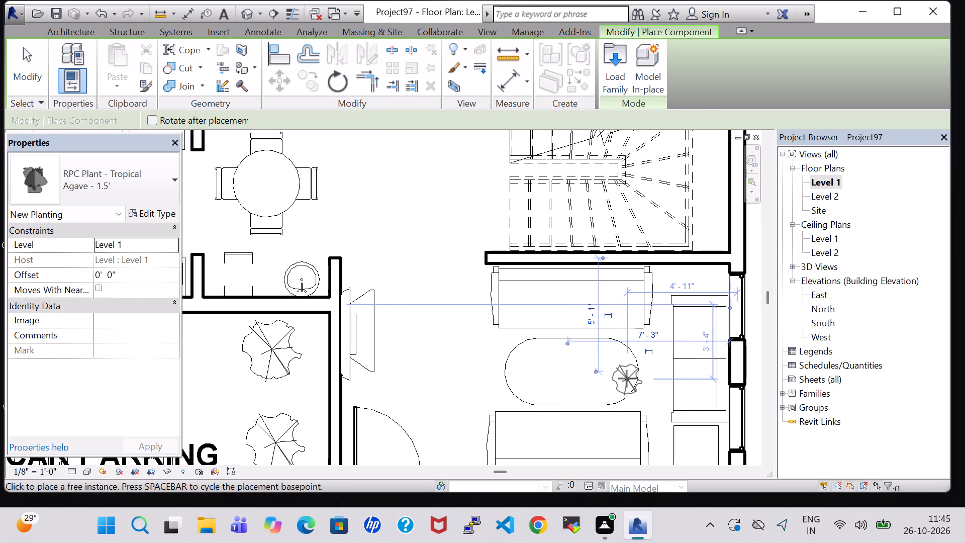
{"action": "middle_click_drag", "start_coordinate": [578, 371], "coordinate": [552, 365]}
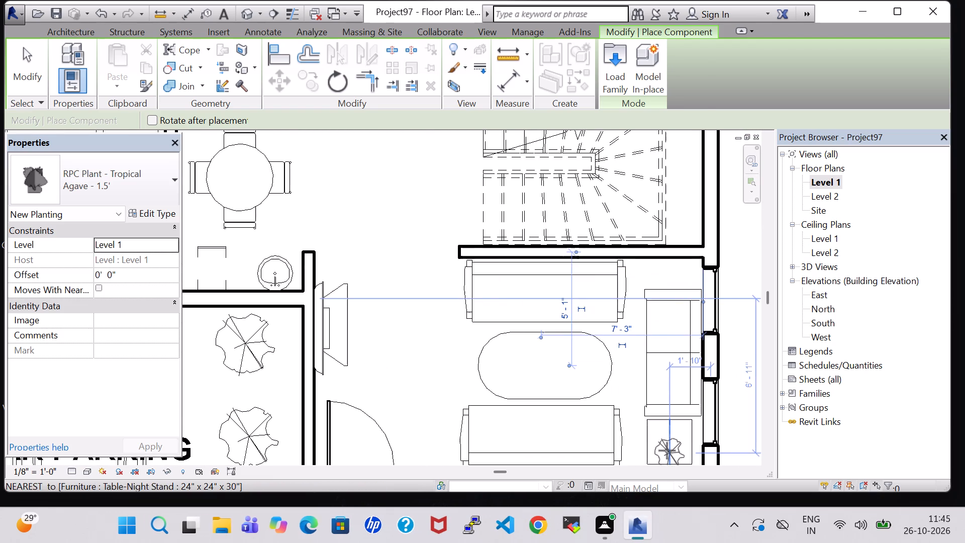
{"action": "left_click", "coordinate": [665, 444]}
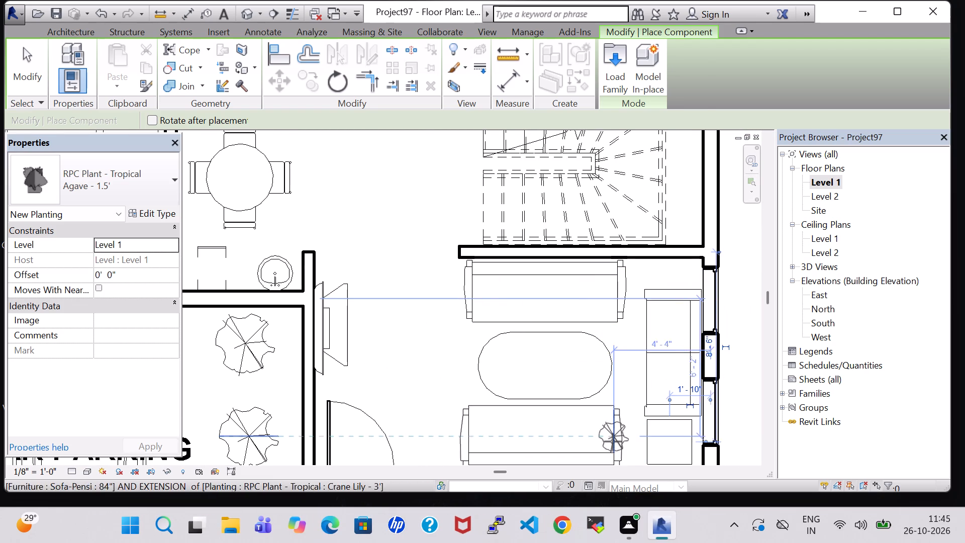
{"action": "key", "text": "Escape"}
{"action": "key", "text": "Escape"}
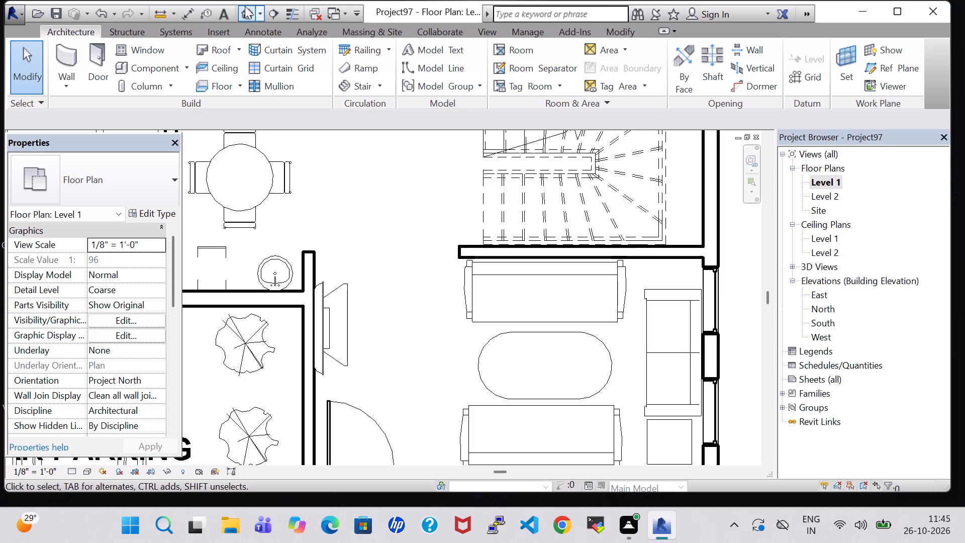
Examine the front room's oval table and its Agave plant from above in the default 3D view.
{"action": "left_click", "coordinate": [245, 11]}
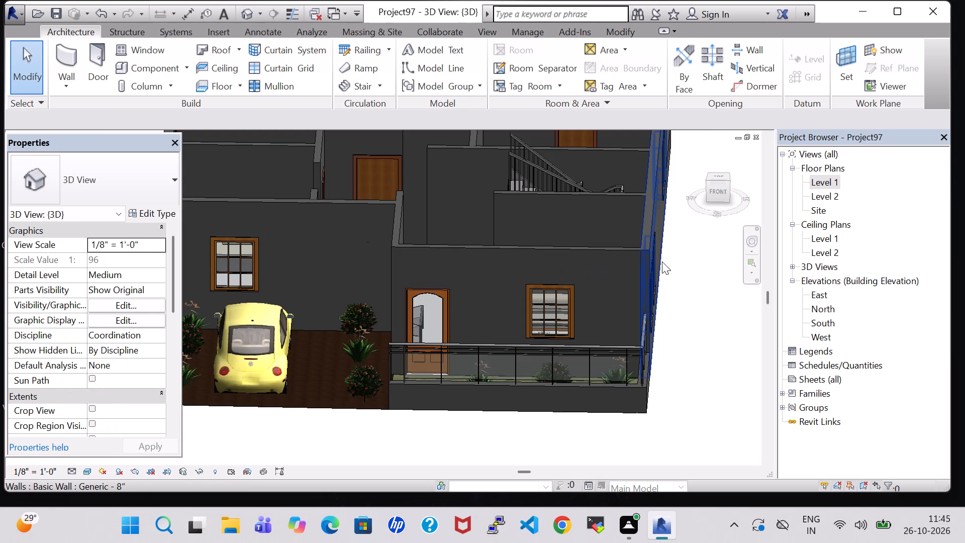
{"action": "middle_click", "coordinate": [711, 268], "text": "shift"}
{"action": "middle_click", "coordinate": [707, 321], "text": "shift"}
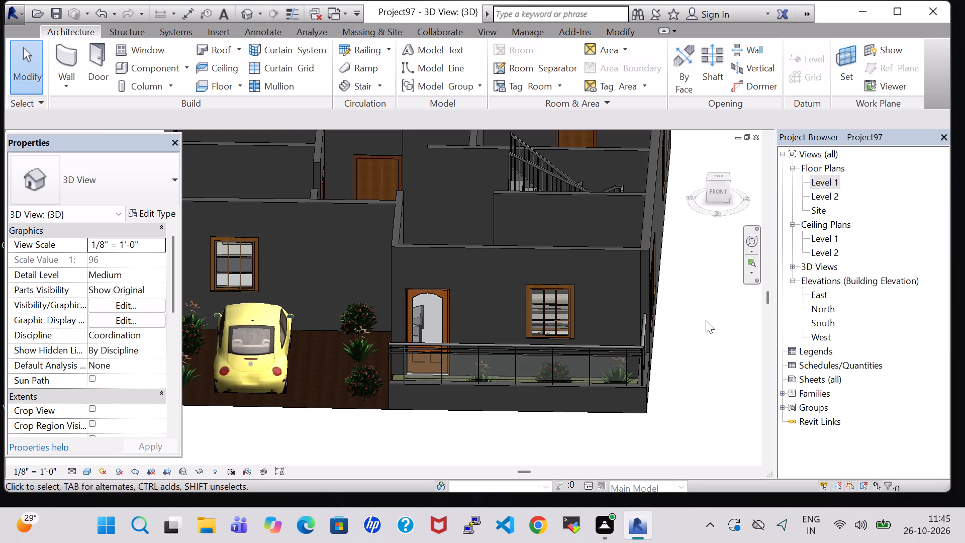
{"action": "middle_click_drag", "start_coordinate": [681, 276], "coordinate": [687, 330], "text": "shift"}
{"action": "middle_click_drag", "start_coordinate": [687, 342], "coordinate": [687, 347], "text": "shift"}
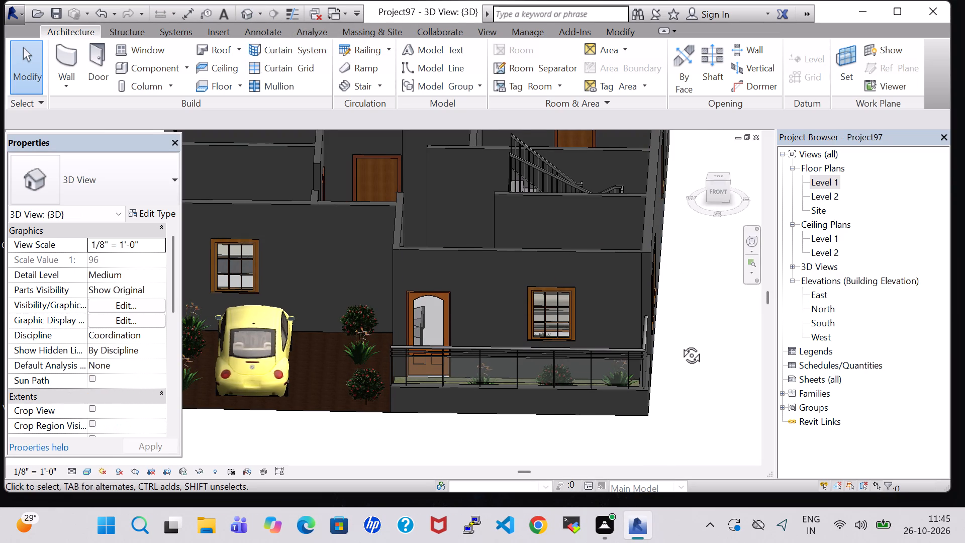
{"action": "middle_click_drag", "start_coordinate": [691, 295], "coordinate": [691, 350], "text": "shift"}
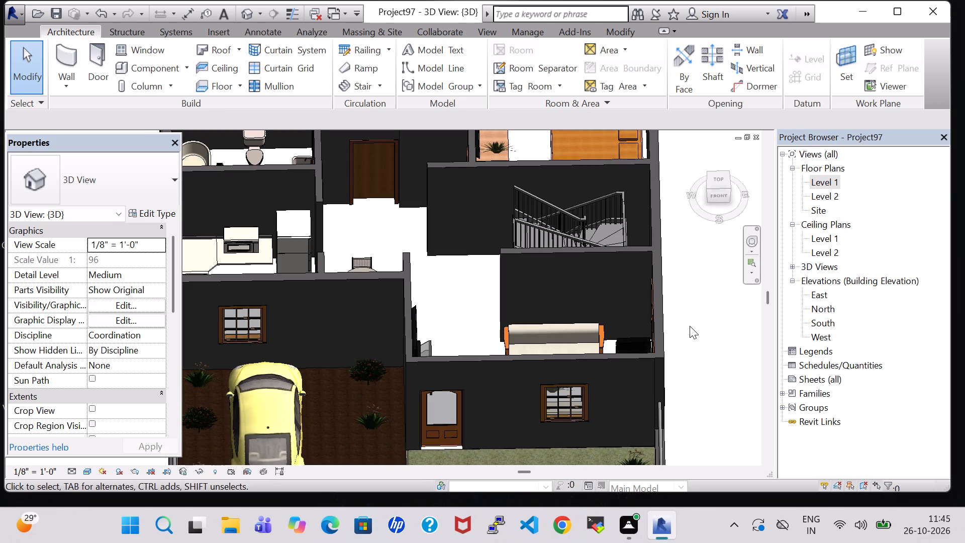
{"action": "middle_click_drag", "start_coordinate": [693, 292], "coordinate": [693, 346], "text": "shift"}
{"action": "middle_click", "coordinate": [692, 347], "text": "shift"}
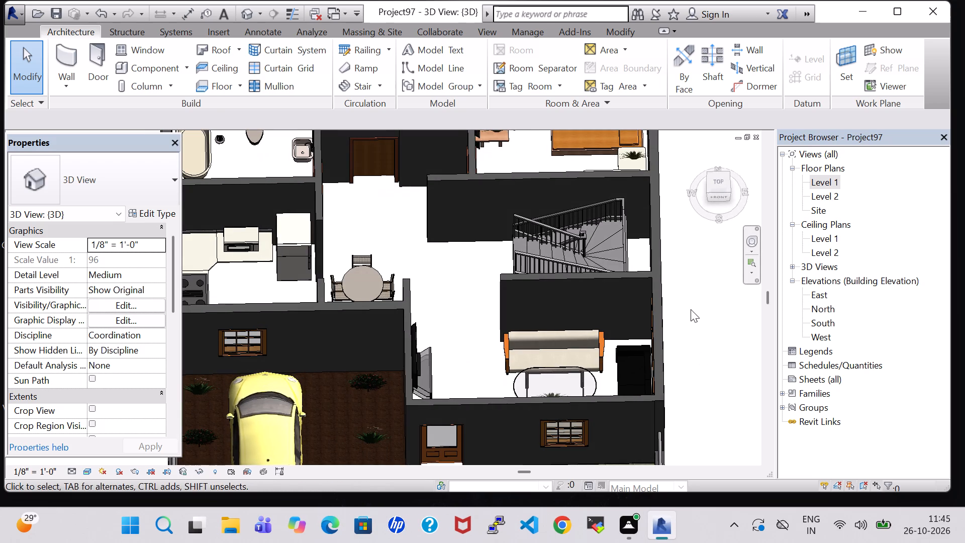
{"action": "middle_click_drag", "start_coordinate": [691, 327], "coordinate": [691, 355], "text": "shift"}
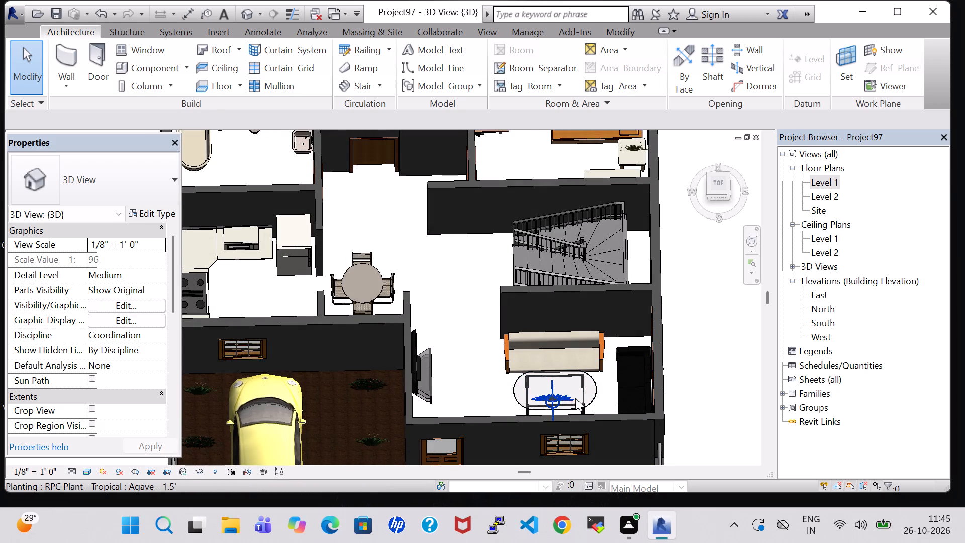
{"action": "left_click", "coordinate": [562, 399]}
{"action": "left_click", "coordinate": [704, 364]}
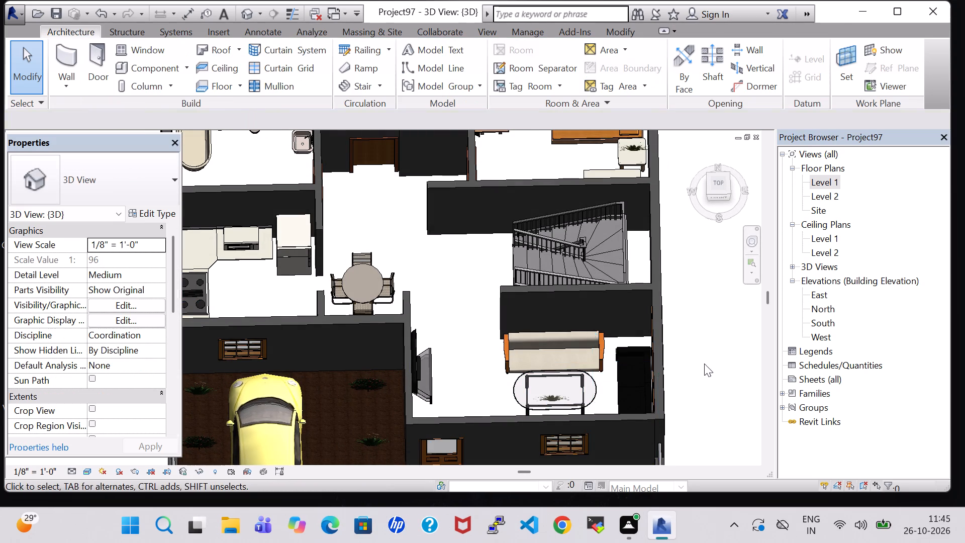
Check the type properties of the 36" x 72" oval dining table, leaving them unedited.
{"action": "left_click", "coordinate": [586, 378]}
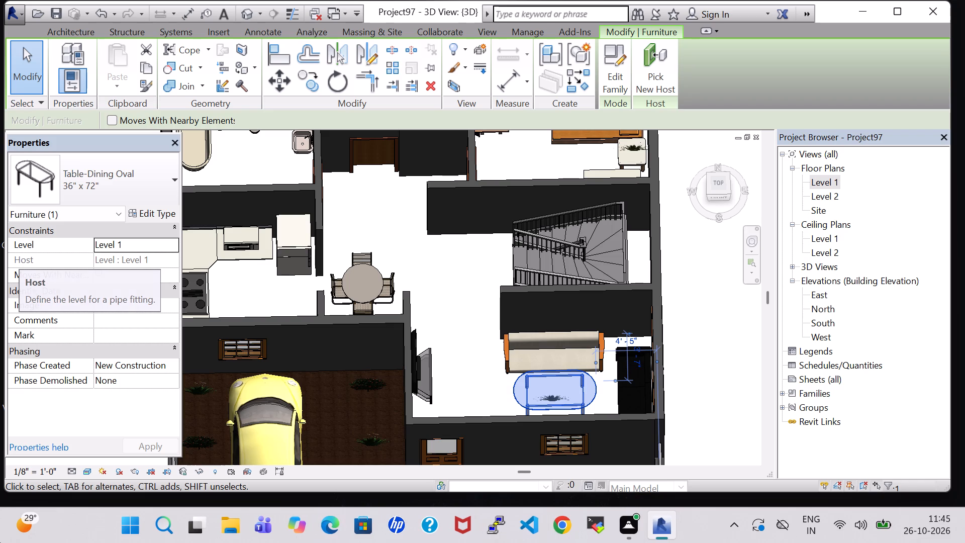
{"action": "left_click", "coordinate": [156, 212]}
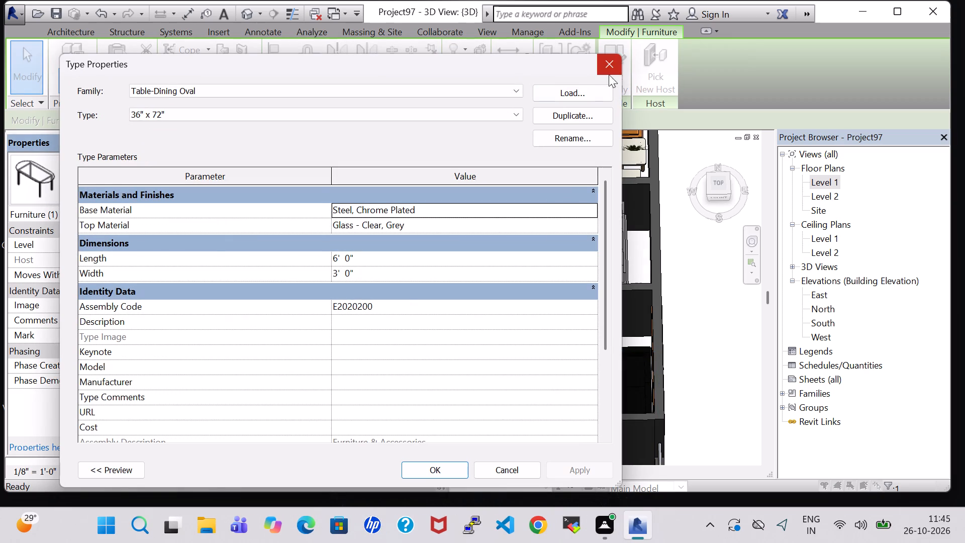
{"action": "left_click", "coordinate": [621, 70]}
{"action": "left_click", "coordinate": [708, 382]}
Set the offset of the Agave plant at the oval table to 3' 0".
{"action": "left_click", "coordinate": [563, 393]}
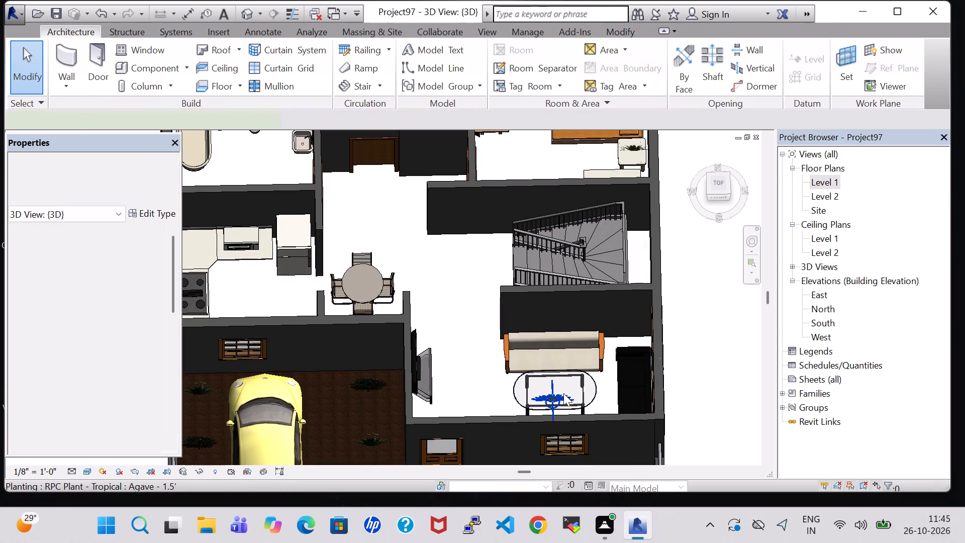
{"action": "left_click", "coordinate": [103, 275]}
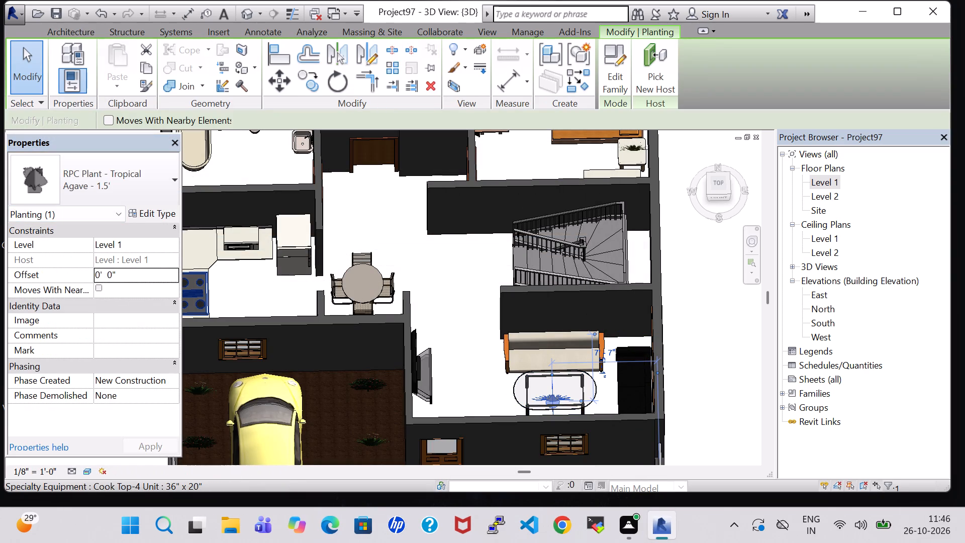
{"action": "key", "text": "Left"}
{"action": "key", "text": "BackSpace"}
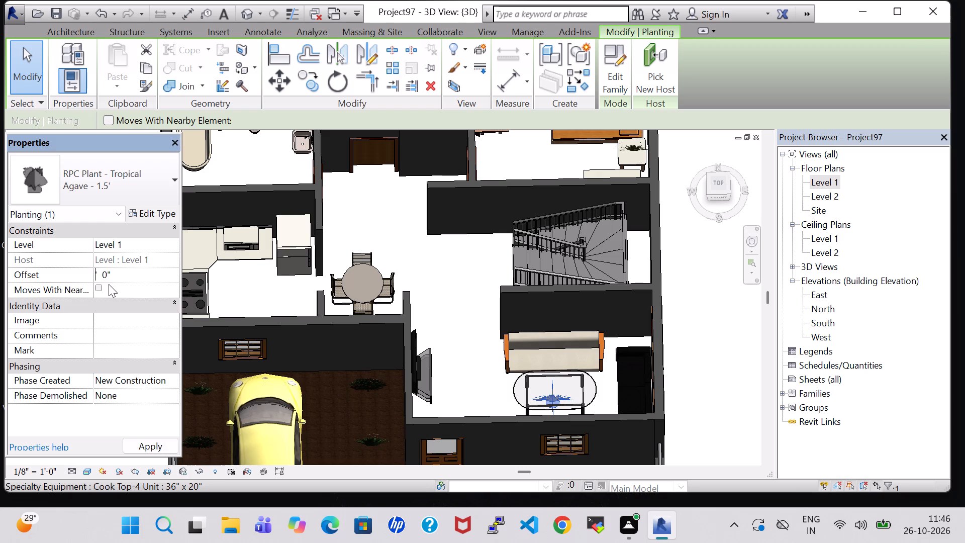
{"action": "key", "text": "3"}
{"action": "key", "text": "Return"}
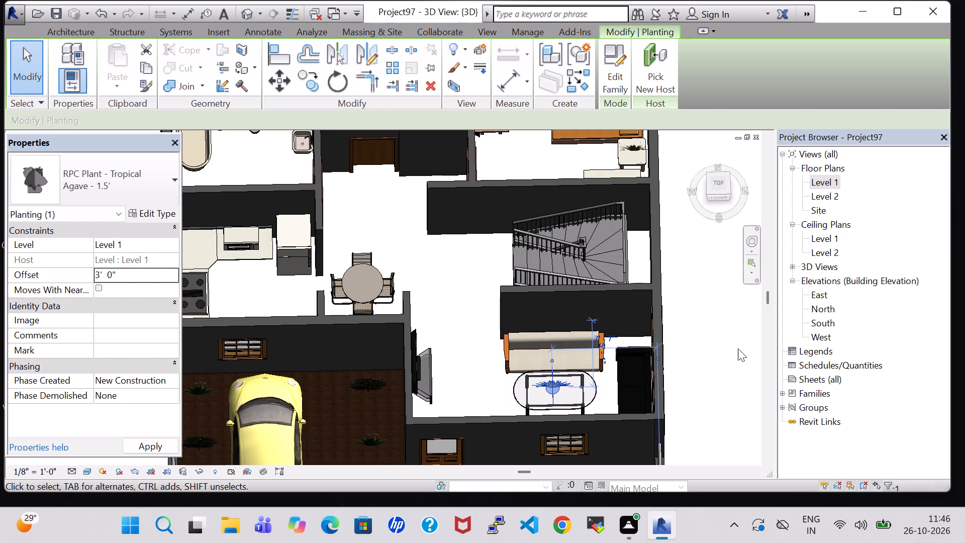
{"action": "left_click", "coordinate": [738, 349]}
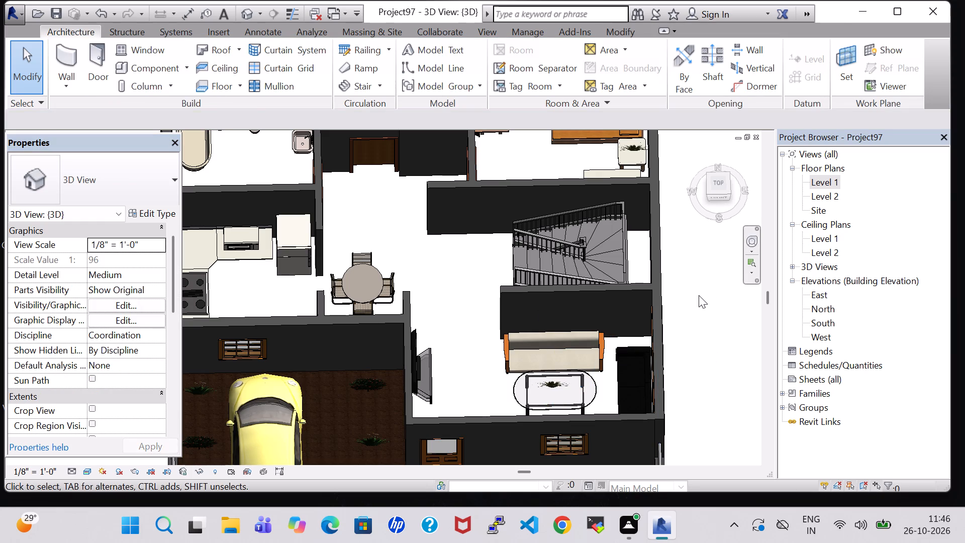
Check the type properties of the night stand in the front room's corner, leaving them unedited.
{"action": "middle_click_drag", "start_coordinate": [699, 295], "coordinate": [702, 323], "text": "shift"}
{"action": "middle_click", "coordinate": [702, 324], "text": "shift"}
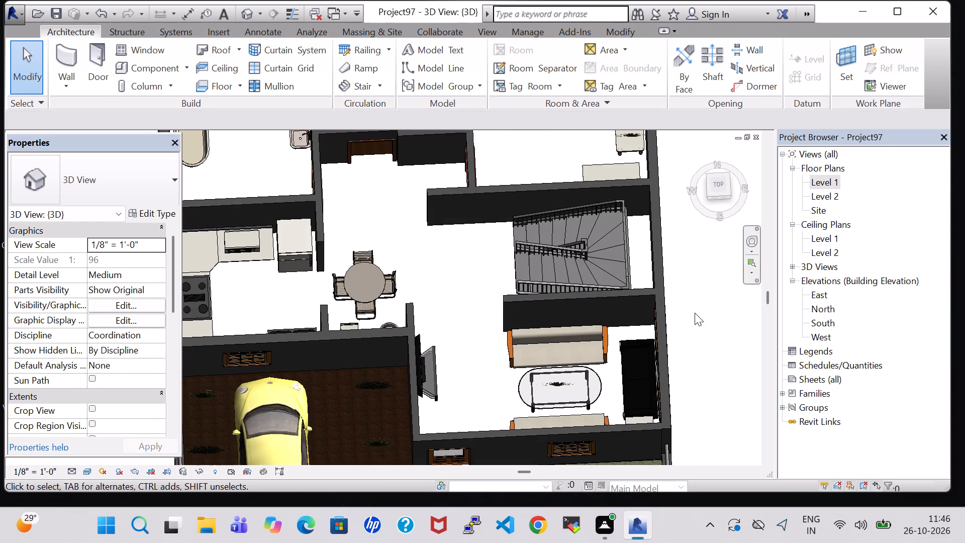
{"action": "middle_click_drag", "start_coordinate": [695, 313], "coordinate": [695, 346]}
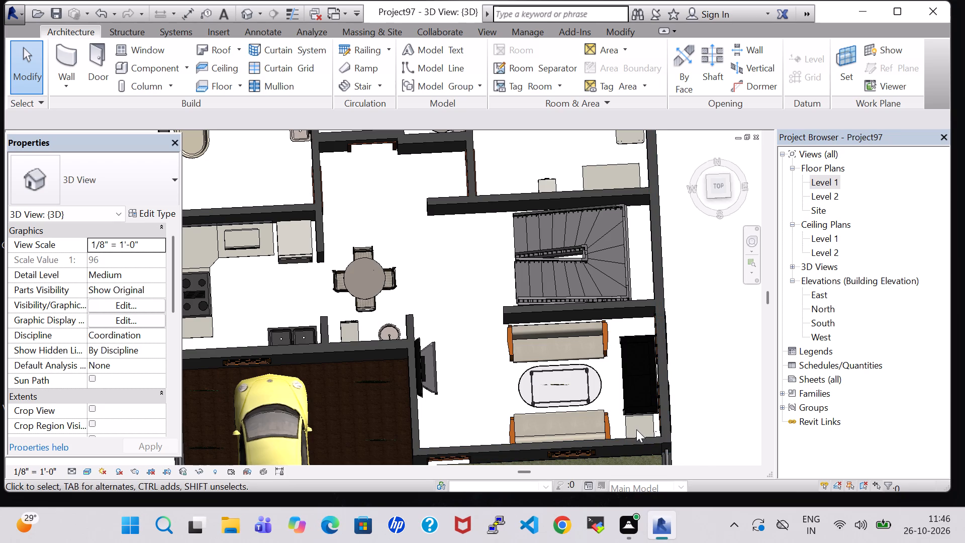
{"action": "left_click", "coordinate": [643, 413]}
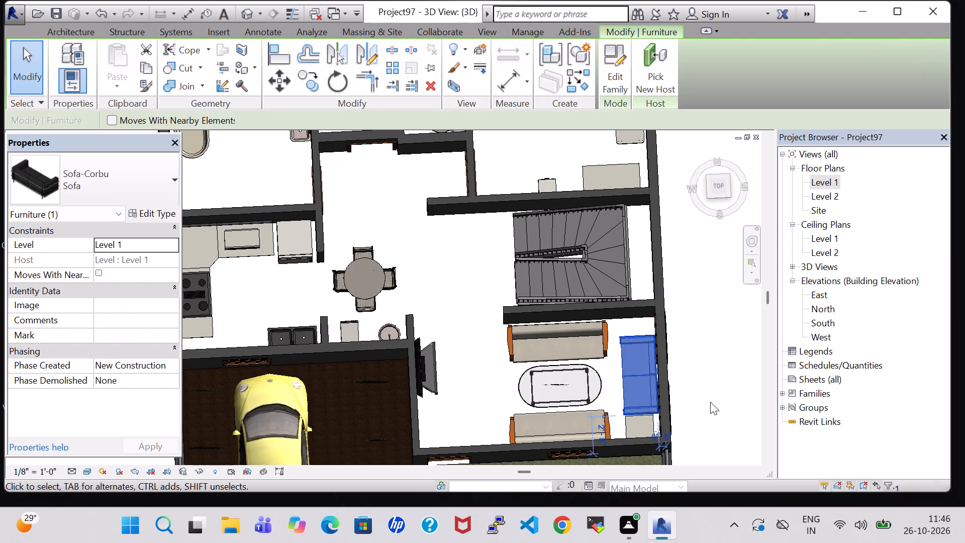
{"action": "left_click", "coordinate": [710, 402]}
{"action": "left_click", "coordinate": [623, 422]}
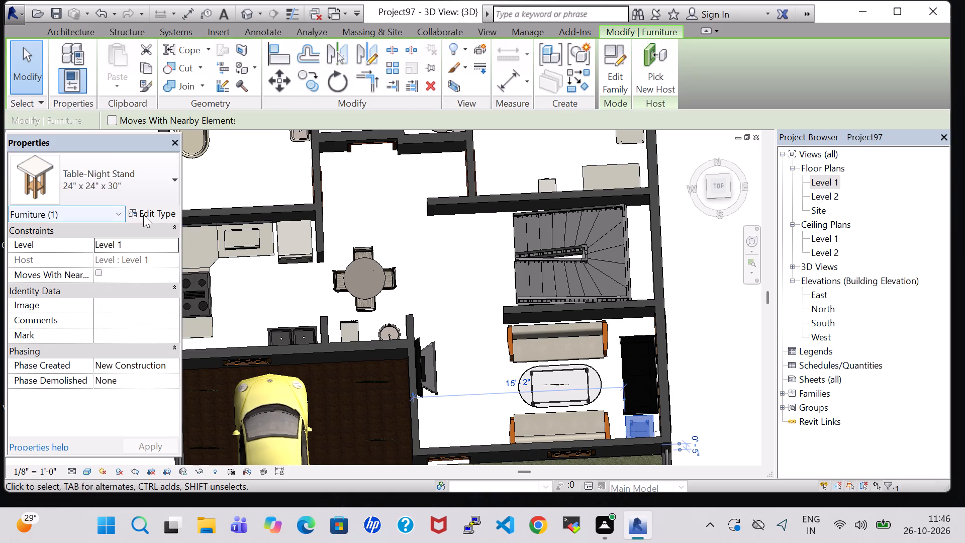
{"action": "left_click", "coordinate": [143, 215]}
{"action": "left_click", "coordinate": [605, 69]}
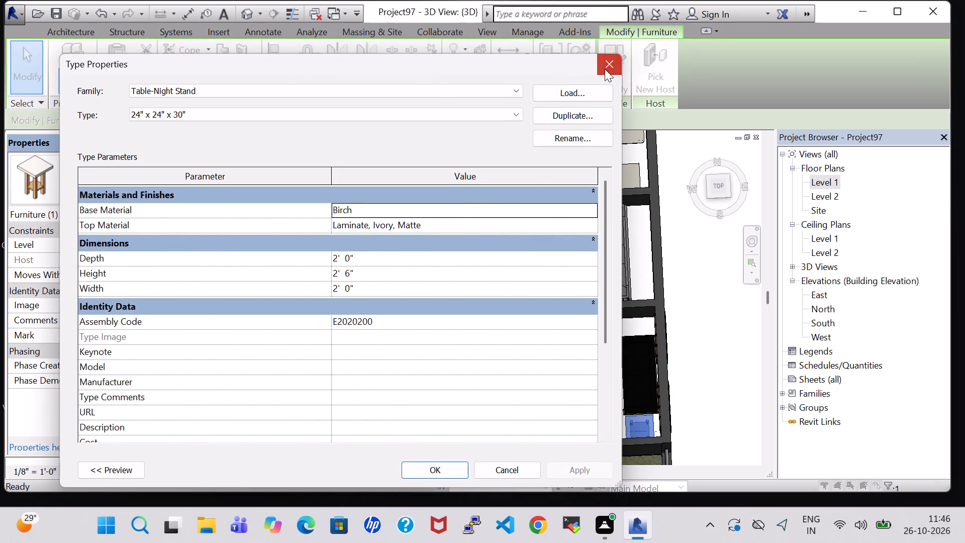
Set the offset of the Agave plant at the front room's night stand to 2' 6".
{"action": "middle_click_drag", "start_coordinate": [716, 327], "coordinate": [722, 378], "text": "shift"}
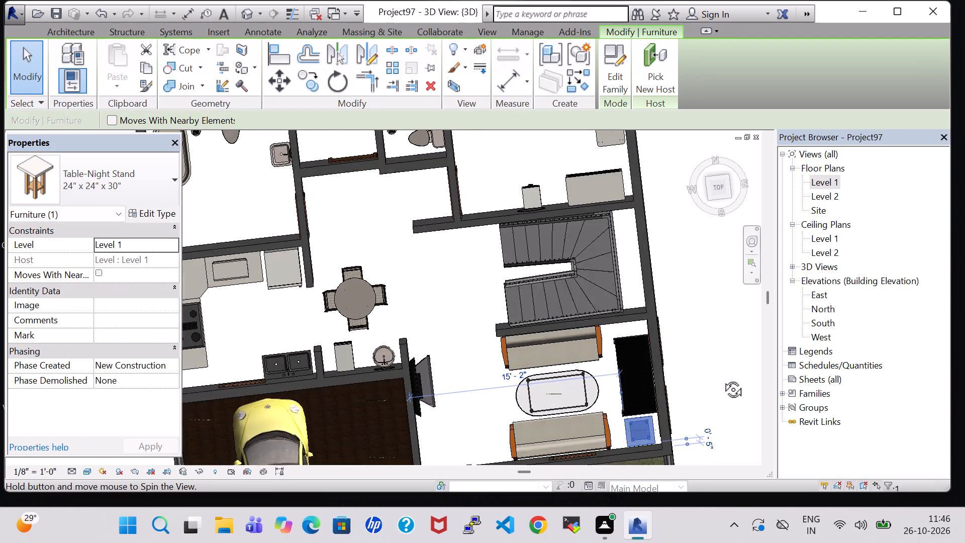
{"action": "middle_click_drag", "start_coordinate": [701, 350], "coordinate": [699, 403], "text": "shift"}
{"action": "scroll", "coordinate": [701, 350], "scroll_direction": "down", "scroll_amount": 1, "text": "shift"}
{"action": "middle_click", "coordinate": [699, 407], "text": "shift"}
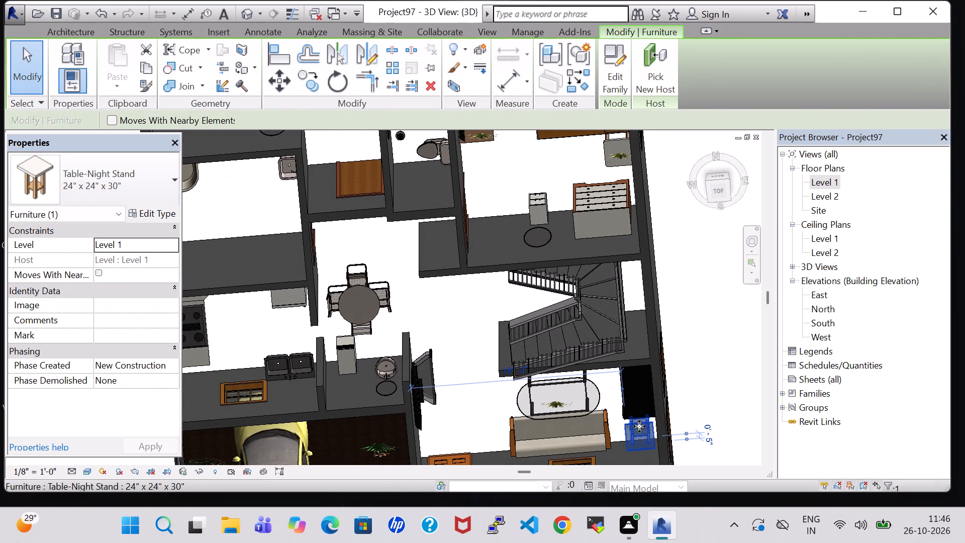
{"action": "left_click", "coordinate": [721, 405]}
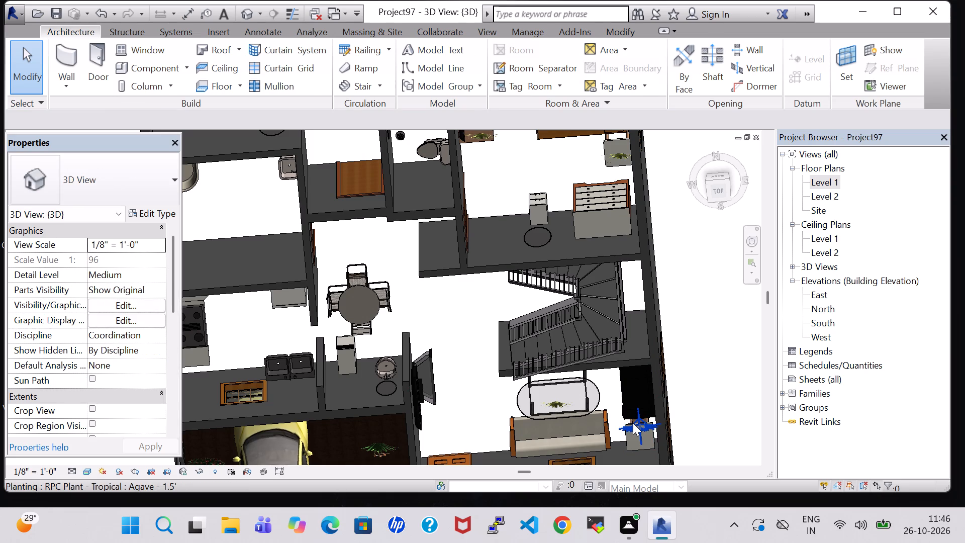
{"action": "left_click", "coordinate": [633, 423]}
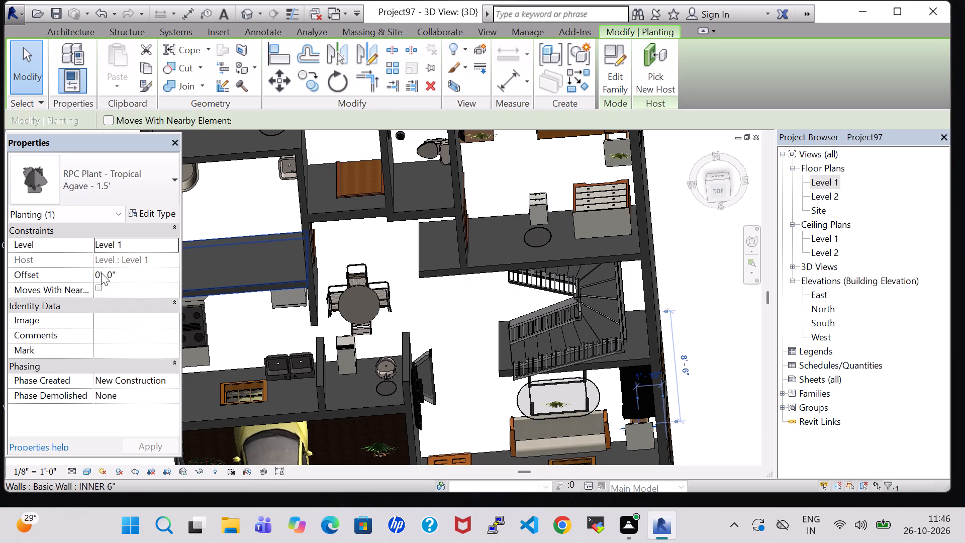
{"action": "left_click", "coordinate": [101, 273]}
{"action": "key", "text": "BackSpace"}
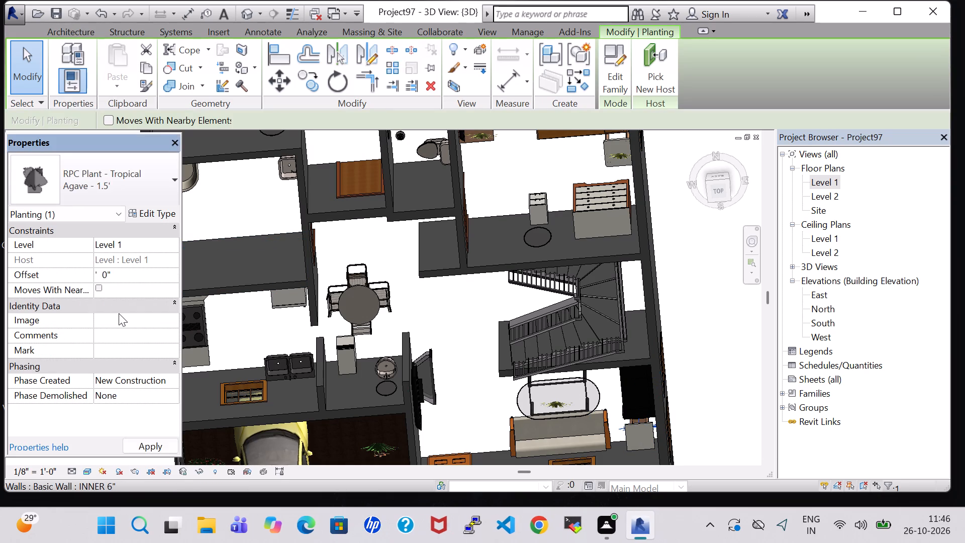
{"action": "key", "text": "2"}
{"action": "left_click", "coordinate": [112, 276]}
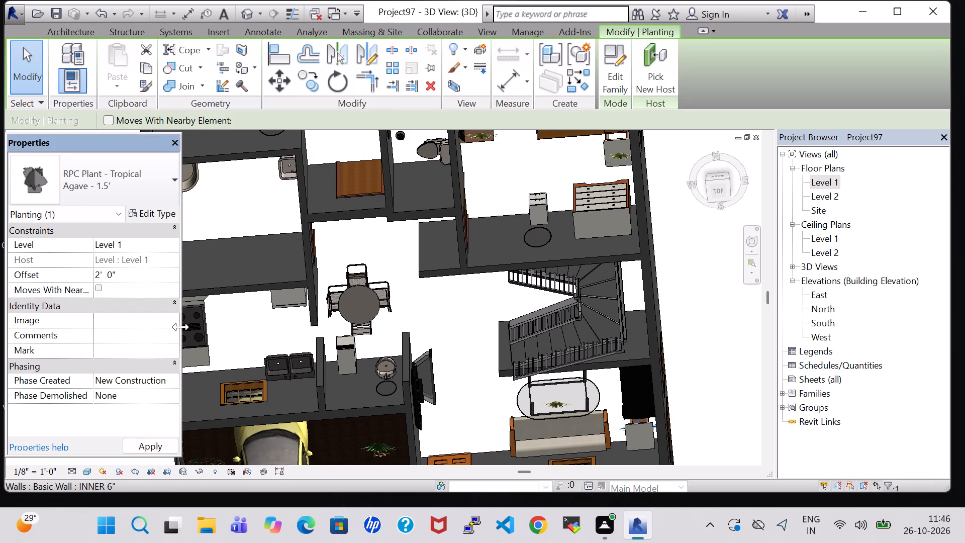
{"action": "key", "text": "BackSpace"}
{"action": "key", "text": "6"}
{"action": "key", "text": "Return"}
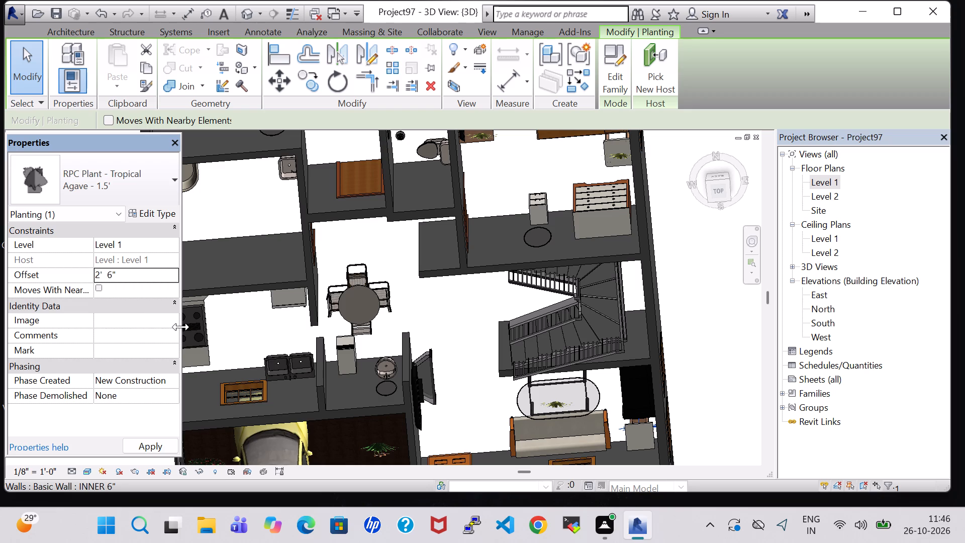
Examine the furnished house from above and from the front in the 3D view, focusing on the front room and lawn.
{"action": "middle_click", "coordinate": [703, 393], "text": "shift"}
{"action": "middle_click", "coordinate": [703, 393], "text": "shift"}
{"action": "middle_click_drag", "start_coordinate": [703, 393], "coordinate": [701, 342], "text": "shift"}
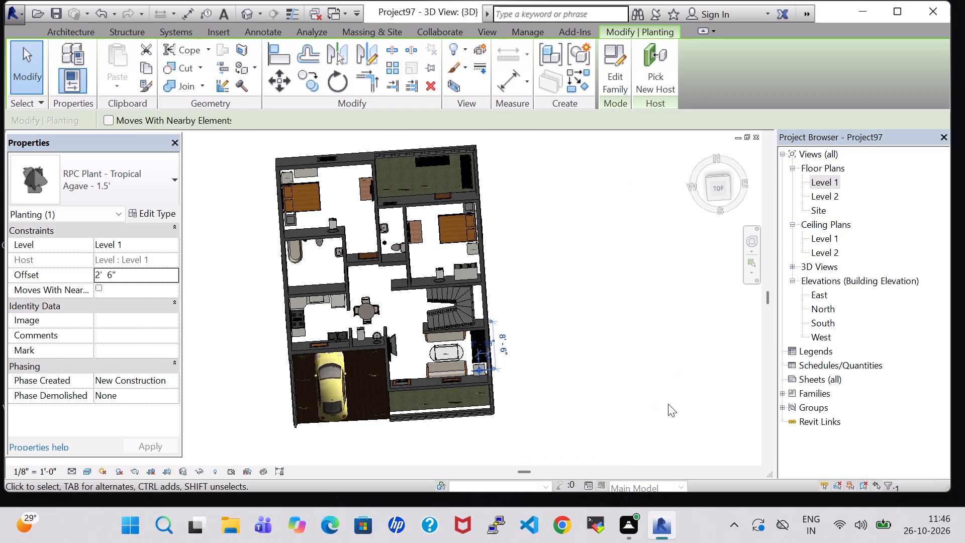
{"action": "left_click", "coordinate": [531, 360]}
{"action": "middle_click_drag", "start_coordinate": [530, 361], "coordinate": [530, 329], "text": "shift"}
{"action": "middle_click_drag", "start_coordinate": [531, 324], "coordinate": [534, 309], "text": "shift"}
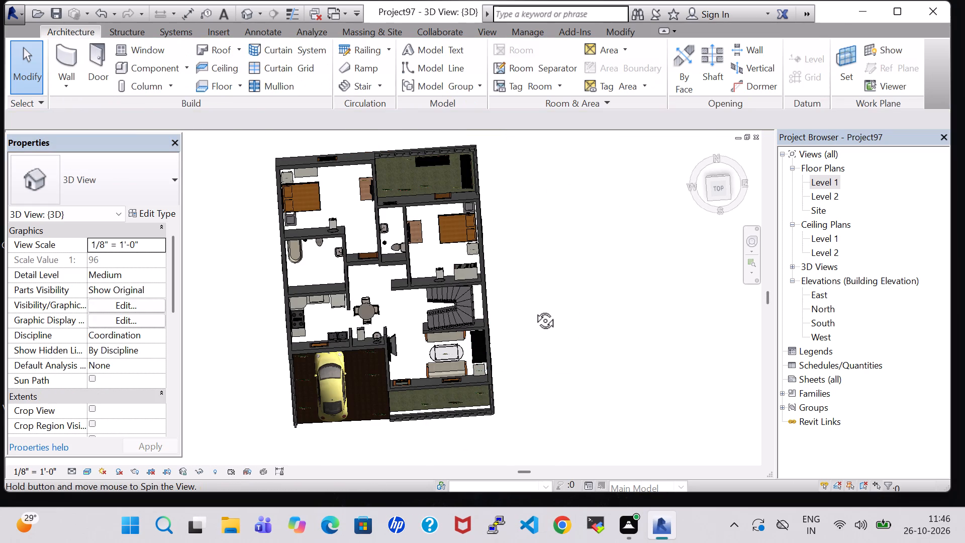
{"action": "middle_click_drag", "start_coordinate": [534, 309], "coordinate": [534, 307], "text": "shift"}
{"action": "middle_click_drag", "start_coordinate": [527, 359], "coordinate": [520, 305]}
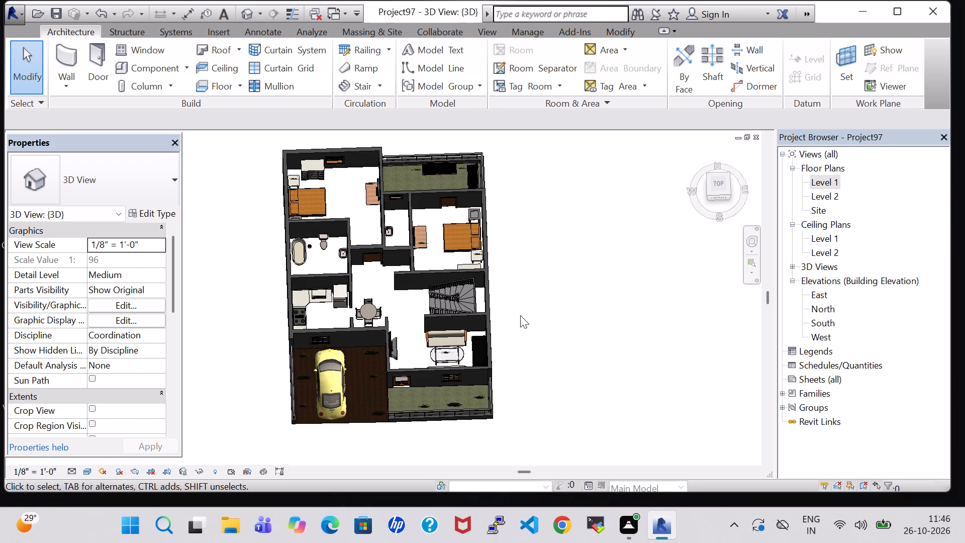
{"action": "scroll", "coordinate": [509, 361], "scroll_direction": "up", "scroll_amount": 4}
{"action": "middle_click_drag", "start_coordinate": [509, 361], "coordinate": [507, 324], "text": "shift"}
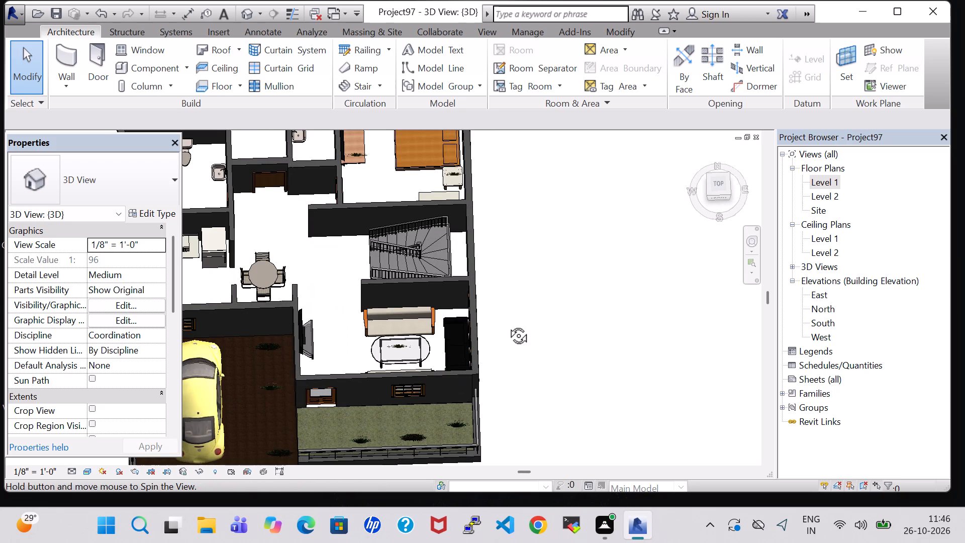
{"action": "middle_click_drag", "start_coordinate": [507, 324], "coordinate": [506, 285], "text": "shift"}
{"action": "middle_click_drag", "start_coordinate": [538, 322], "coordinate": [534, 293], "text": "shift"}
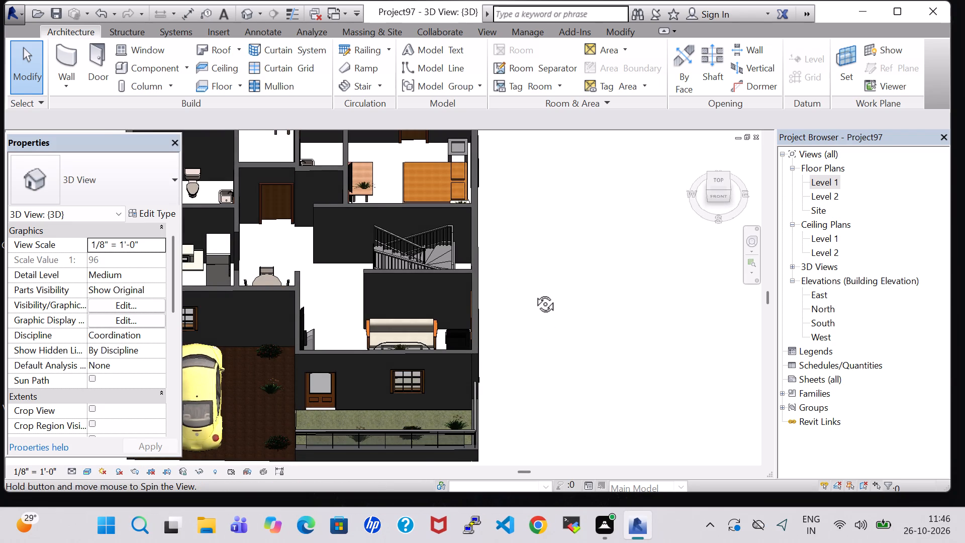
{"action": "middle_click_drag", "start_coordinate": [534, 293], "coordinate": [534, 286], "text": "shift"}
{"action": "scroll", "coordinate": [534, 292], "scroll_direction": "up", "scroll_amount": 1, "text": "shift"}
Open the Level 1 floor plan.
{"action": "double_click", "coordinate": [828, 181]}
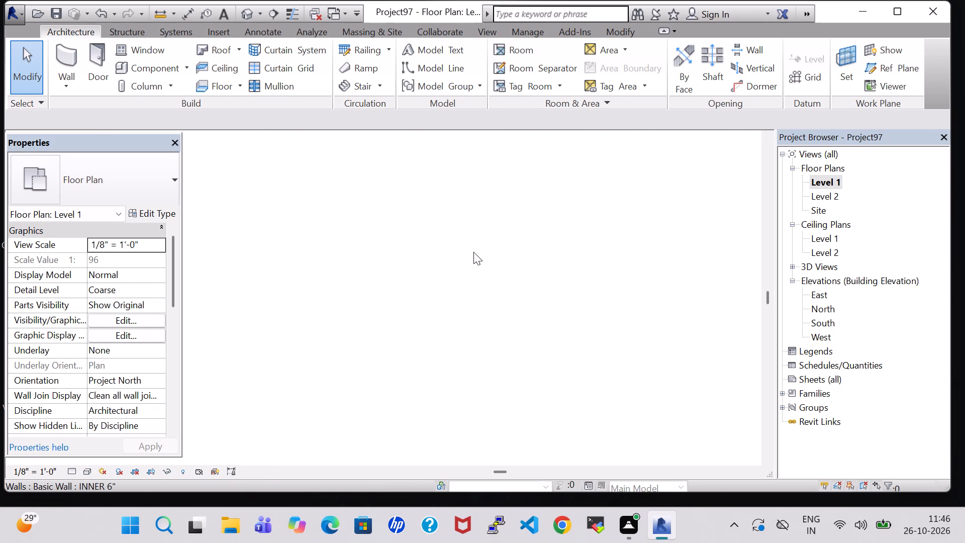
{"action": "scroll", "coordinate": [486, 258], "scroll_direction": "down", "scroll_amount": 7}
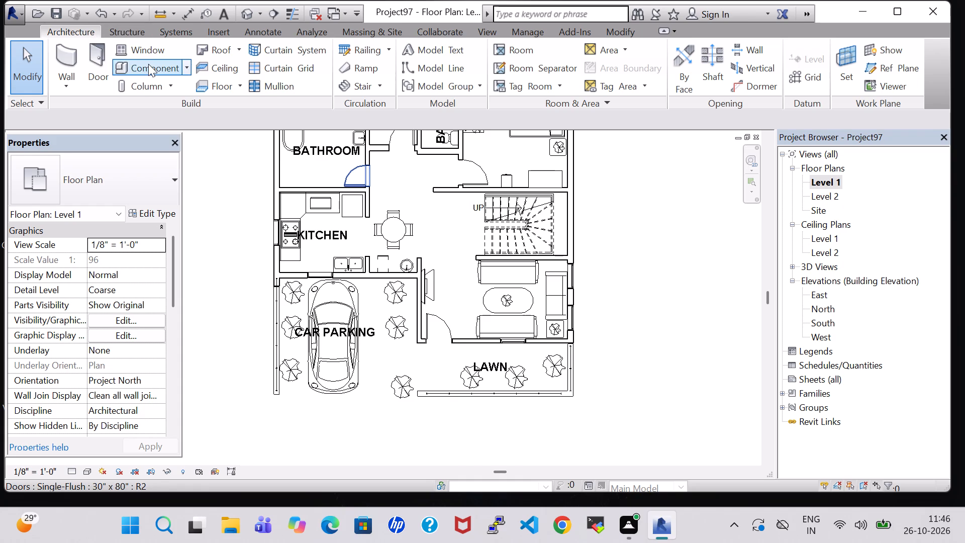
Browse the US Imperial family library, including the Furniture and Specialty Equipment folders, for a component to load.
{"action": "left_click", "coordinate": [148, 64]}
{"action": "left_click", "coordinate": [602, 135]}
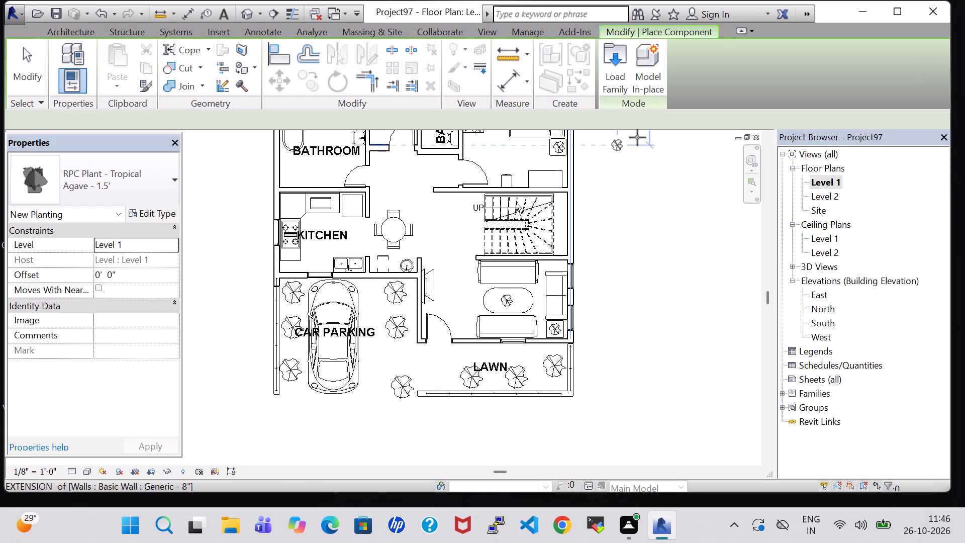
{"action": "left_click", "coordinate": [614, 83]}
{"action": "scroll", "coordinate": [540, 264], "scroll_direction": "down", "scroll_amount": 1}
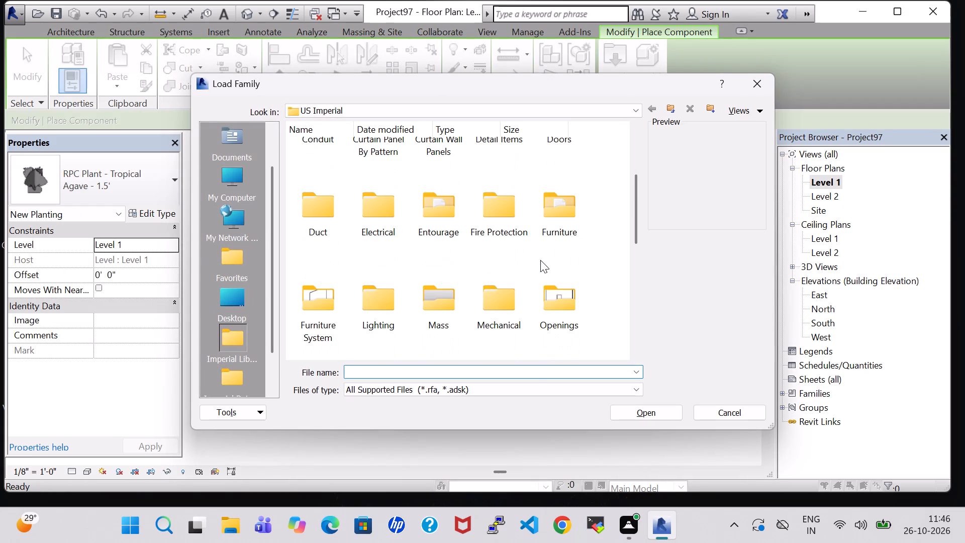
{"action": "double_click", "coordinate": [560, 220]}
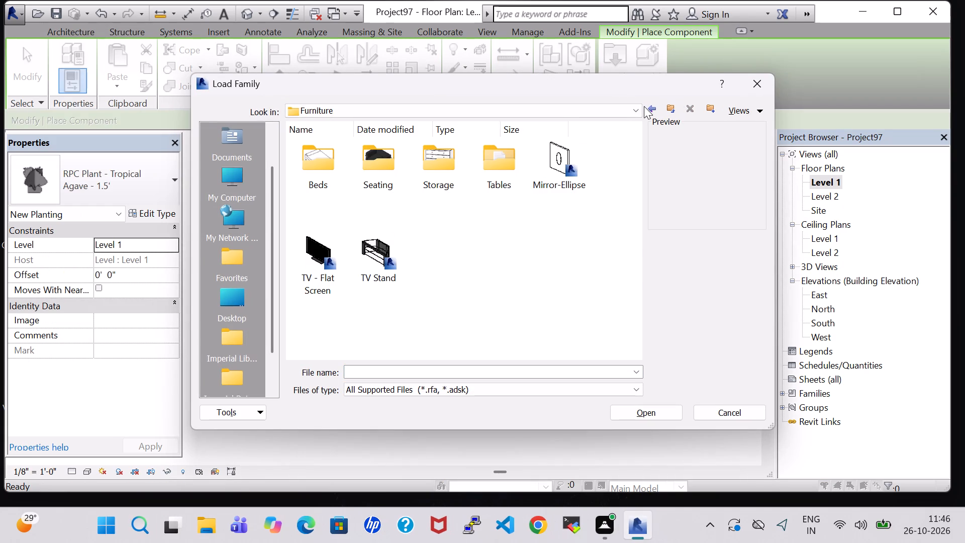
{"action": "left_click", "coordinate": [649, 106]}
{"action": "scroll", "coordinate": [399, 316], "scroll_direction": "down", "scroll_amount": 3}
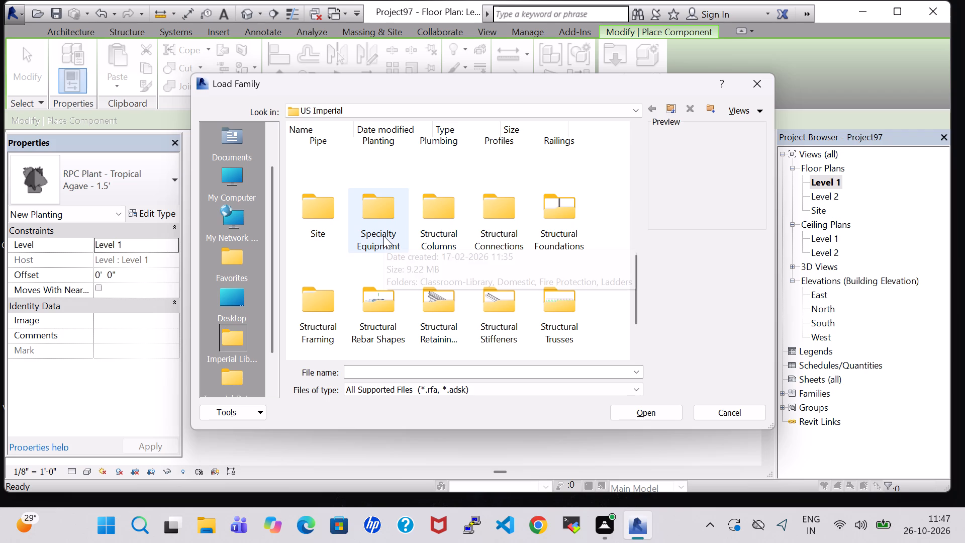
{"action": "double_click", "coordinate": [383, 236]}
{"action": "left_click", "coordinate": [653, 108]}
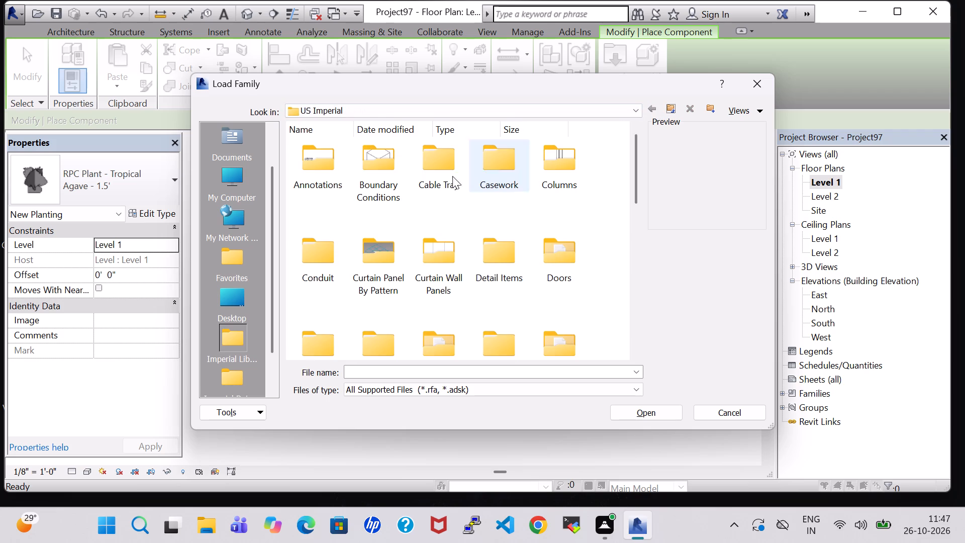
{"action": "scroll", "coordinate": [412, 235], "scroll_direction": "down", "scroll_amount": 3}
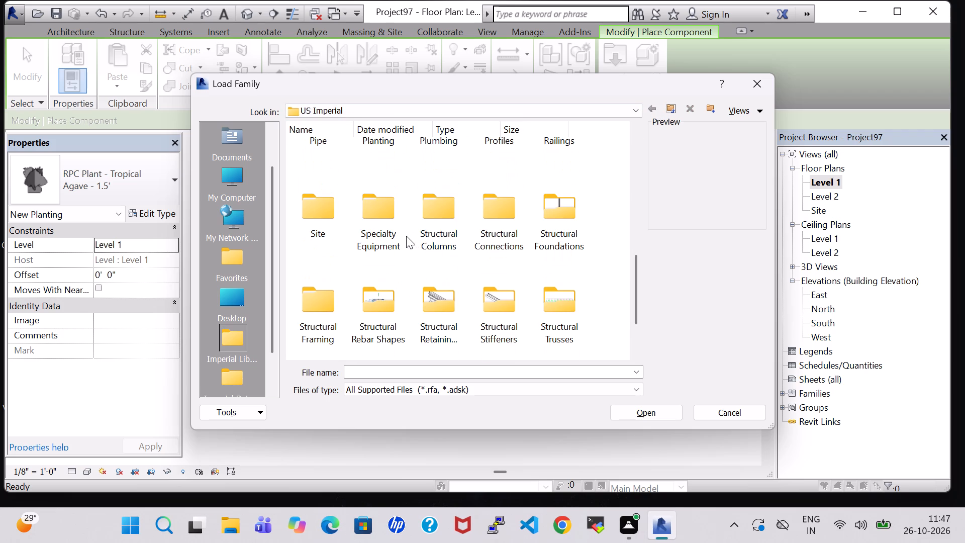
{"action": "double_click", "coordinate": [365, 223]}
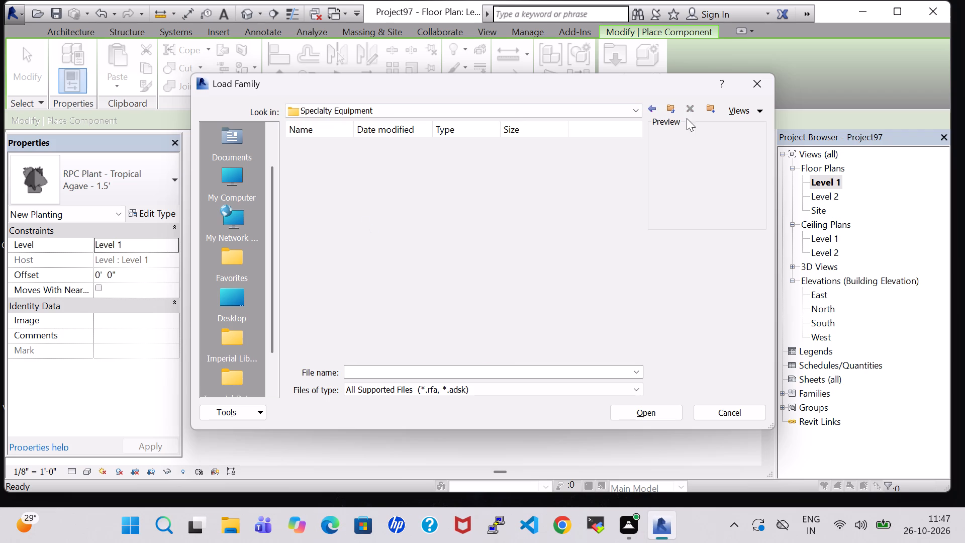
{"action": "left_click", "coordinate": [653, 108]}
{"action": "scroll", "coordinate": [432, 207], "scroll_direction": "up", "scroll_amount": 1}
{"action": "scroll", "coordinate": [432, 207], "scroll_direction": "down", "scroll_amount": 1}
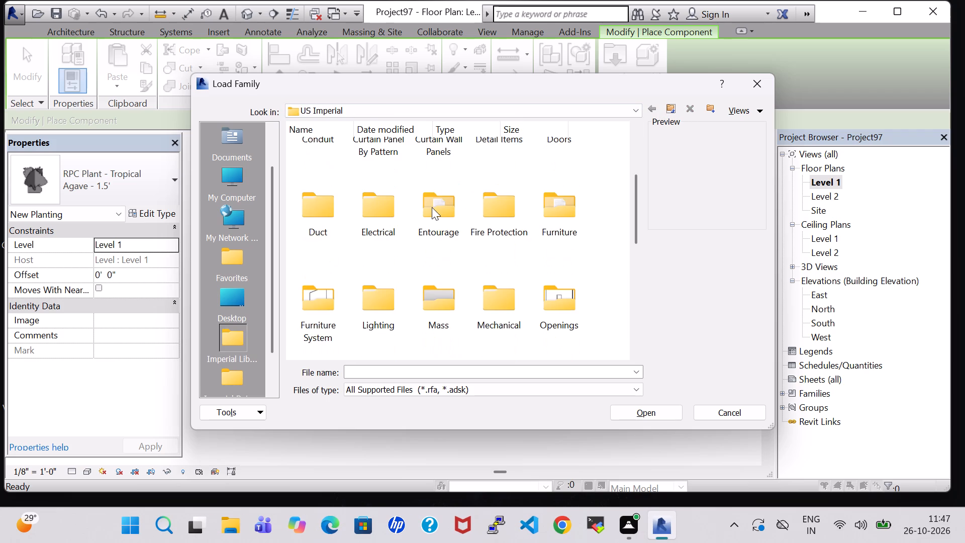
Load the Park Bench family from the library's Site Accessories folder and end component placement.
{"action": "scroll", "coordinate": [432, 207], "scroll_direction": "down", "scroll_amount": 2}
{"action": "double_click", "coordinate": [314, 218]}
{"action": "double_click", "coordinate": [316, 176]}
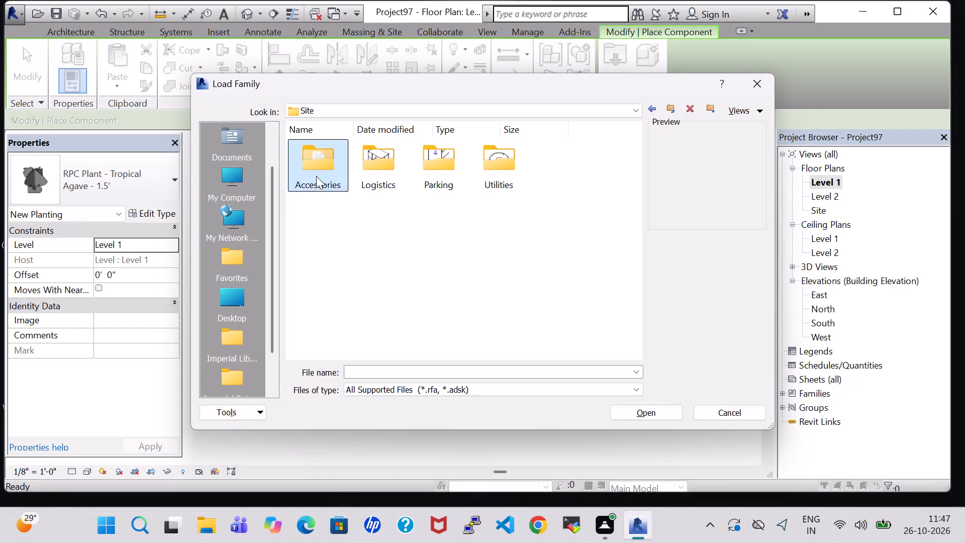
{"action": "left_click", "coordinate": [361, 261]}
{"action": "left_click", "coordinate": [659, 413]}
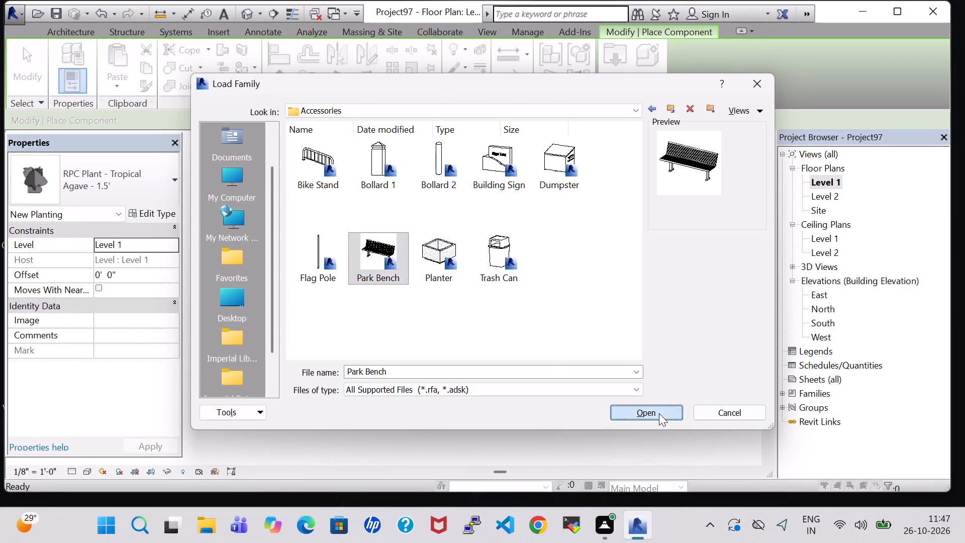
{"action": "scroll", "coordinate": [521, 377], "scroll_direction": "up", "scroll_amount": 9}
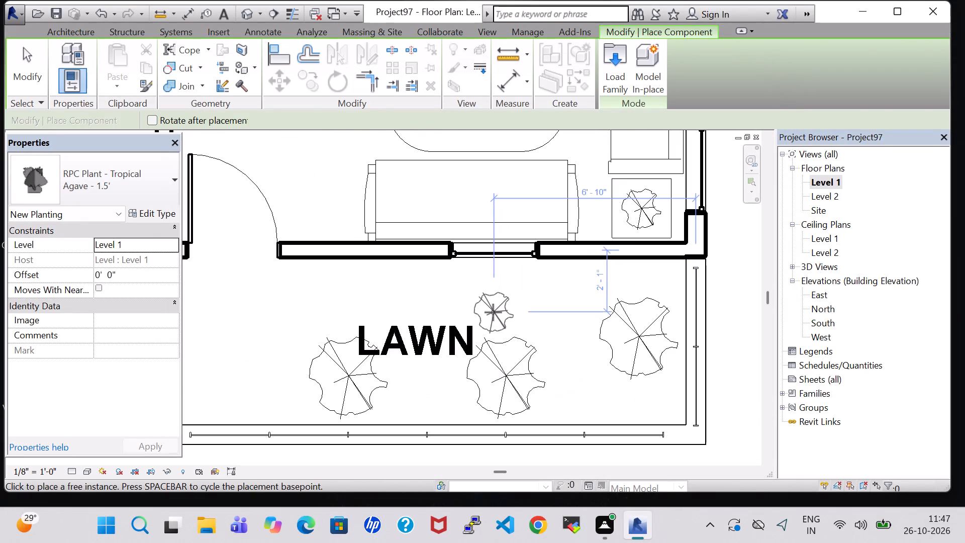
{"action": "key", "text": "Escape"}
{"action": "key", "text": "Escape"}
{"action": "key", "text": "Escape"}
{"action": "key", "text": "Escape"}
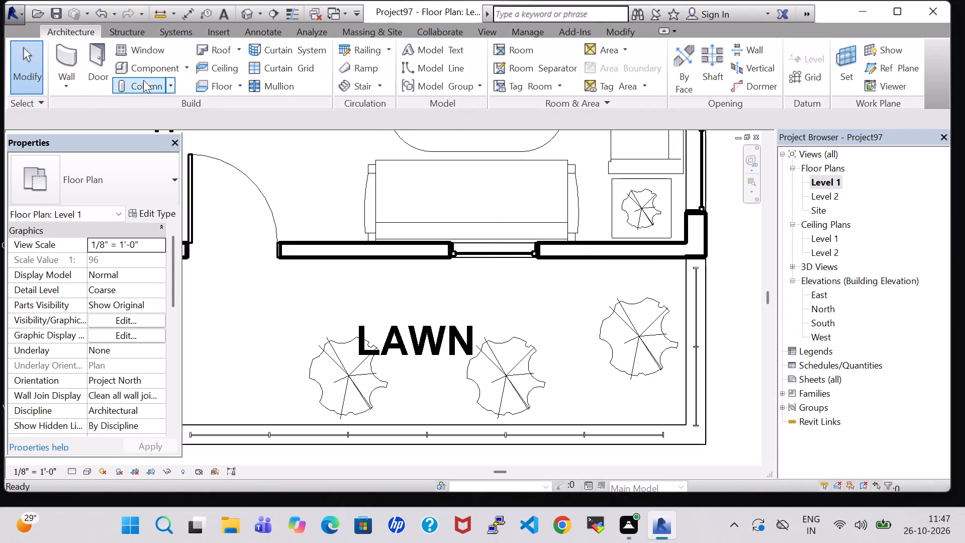
Place a 72" Park Bench in the lawn against the front room's exterior wall, by the window.
{"action": "left_click", "coordinate": [145, 75]}
{"action": "left_click", "coordinate": [82, 185]}
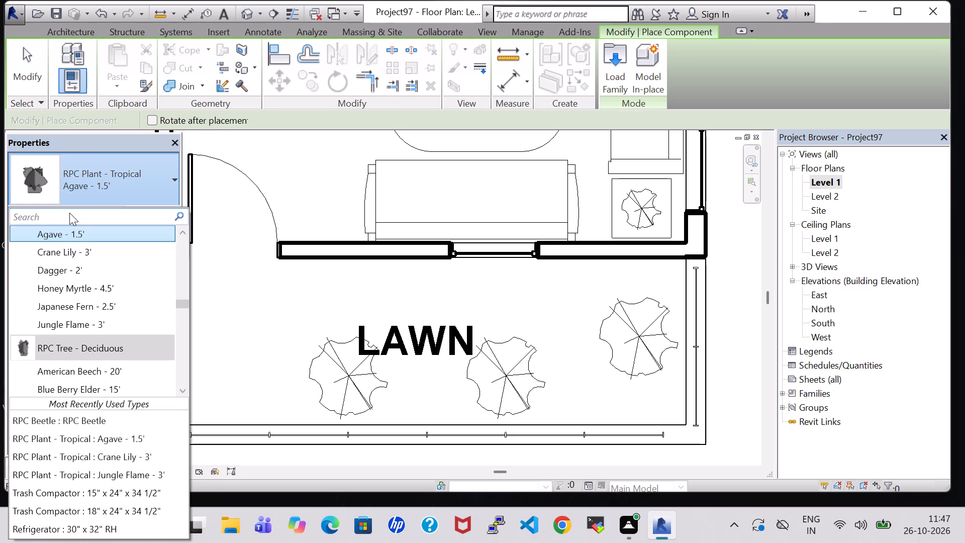
{"action": "type", "text": "PA"}
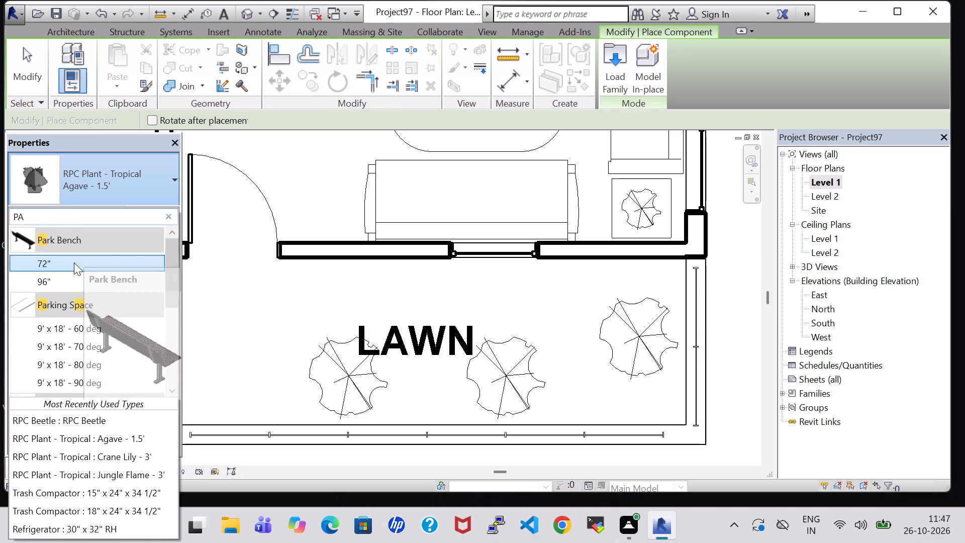
{"action": "left_click", "coordinate": [74, 262]}
{"action": "scroll", "coordinate": [550, 267], "scroll_direction": "up", "scroll_amount": 3}
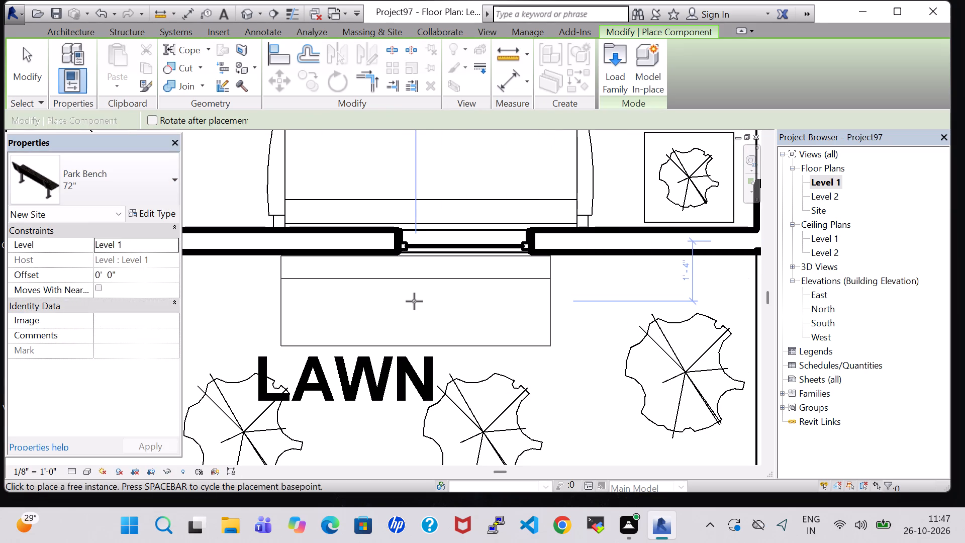
{"action": "left_click", "coordinate": [388, 301]}
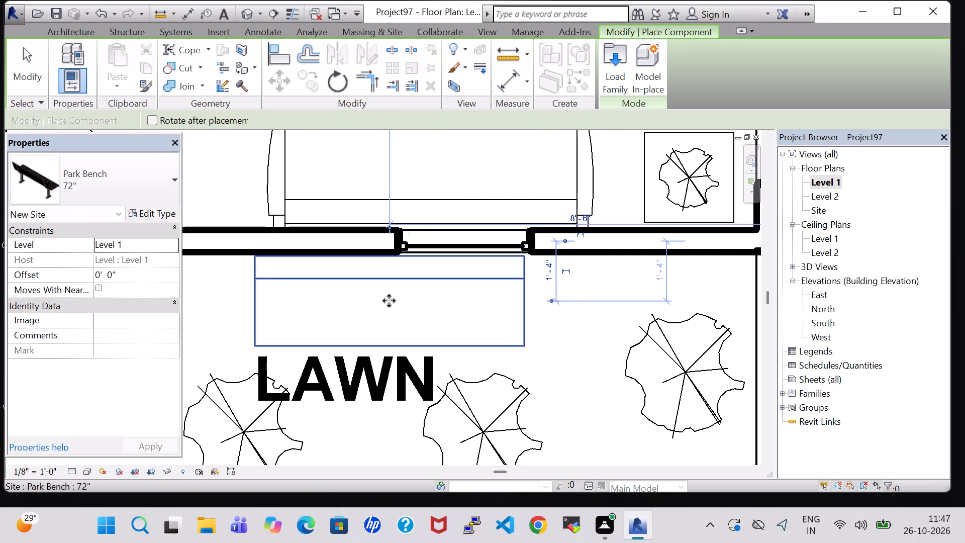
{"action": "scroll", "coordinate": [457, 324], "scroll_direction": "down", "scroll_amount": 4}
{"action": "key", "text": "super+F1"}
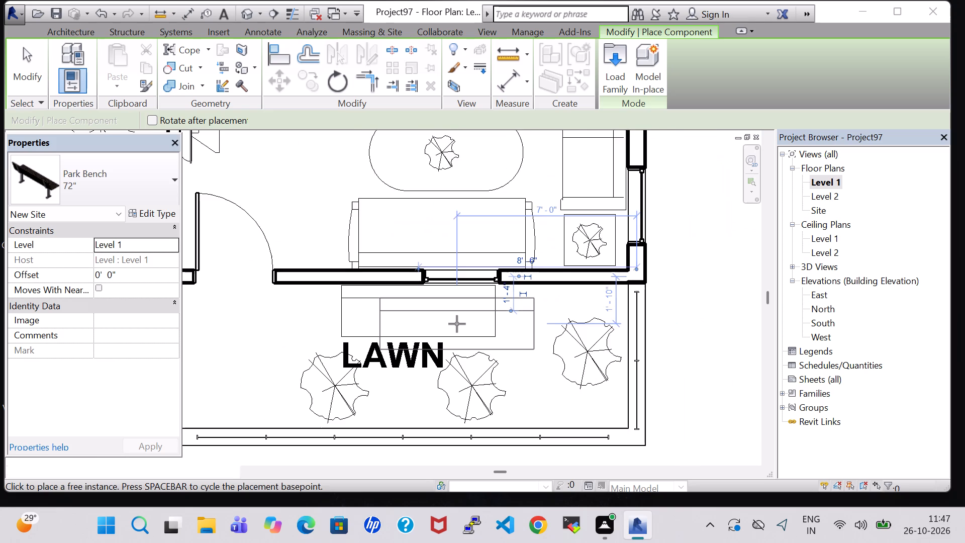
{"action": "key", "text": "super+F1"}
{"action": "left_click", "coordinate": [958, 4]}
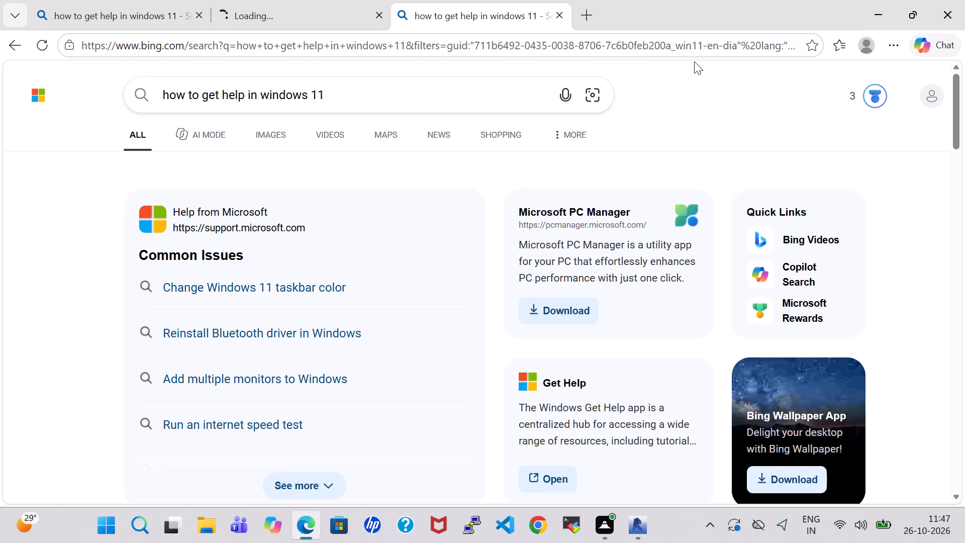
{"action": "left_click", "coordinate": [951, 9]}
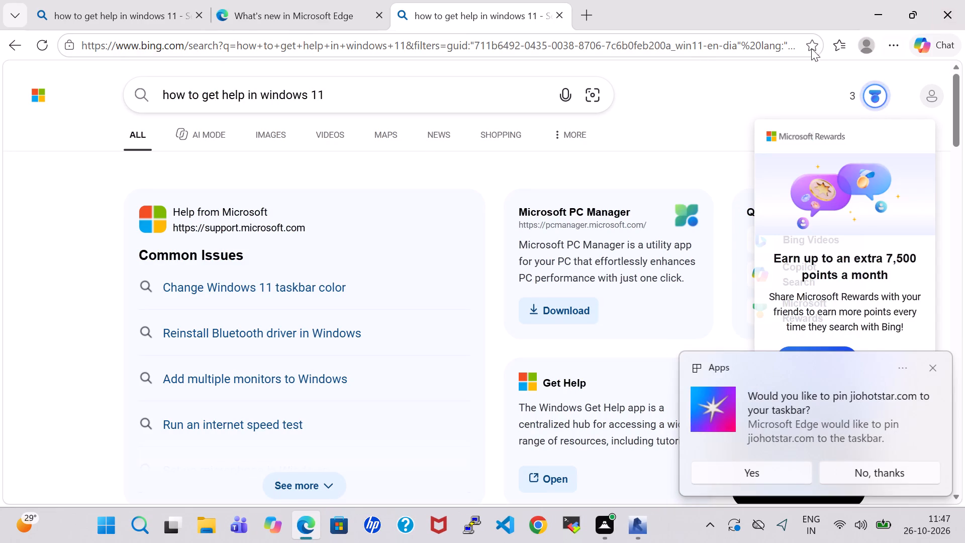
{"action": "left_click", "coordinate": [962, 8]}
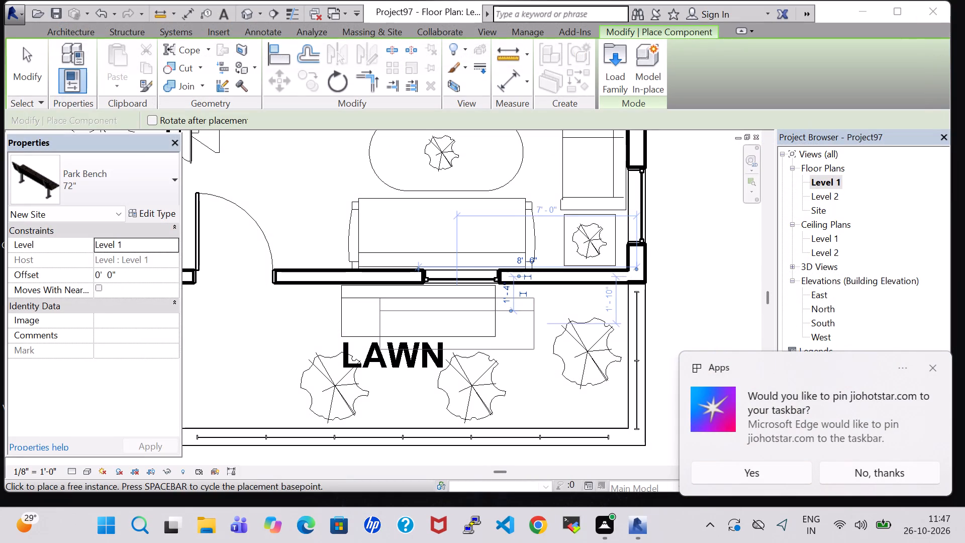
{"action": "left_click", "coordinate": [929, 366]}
End component placement and undo the last park bench placement in the lawn.
{"action": "scroll", "coordinate": [484, 353], "scroll_direction": "down", "scroll_amount": 2}
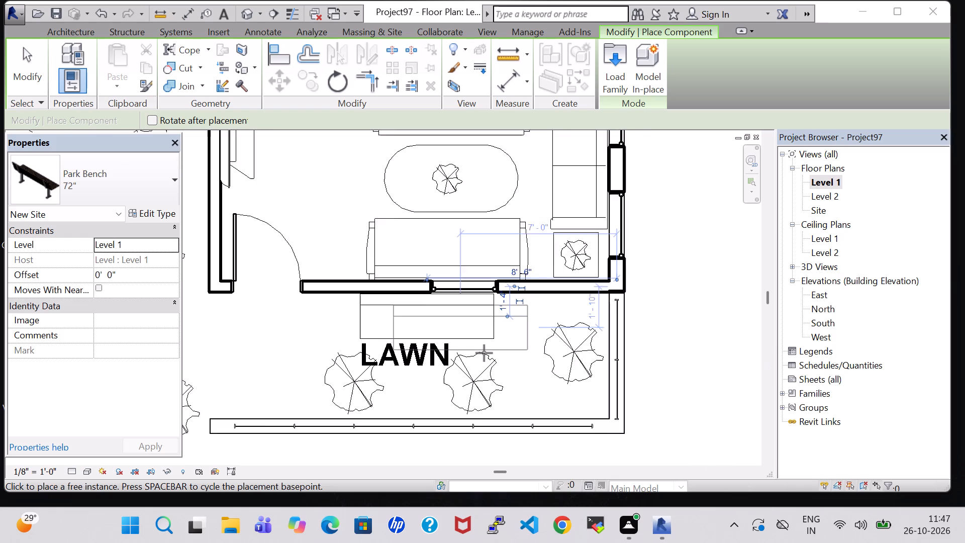
{"action": "scroll", "coordinate": [484, 353], "scroll_direction": "down", "scroll_amount": 2}
{"action": "key", "text": "Escape"}
{"action": "key", "text": "Escape"}
{"action": "key", "text": "Escape"}
{"action": "scroll", "coordinate": [651, 332], "scroll_direction": "down", "scroll_amount": 1}
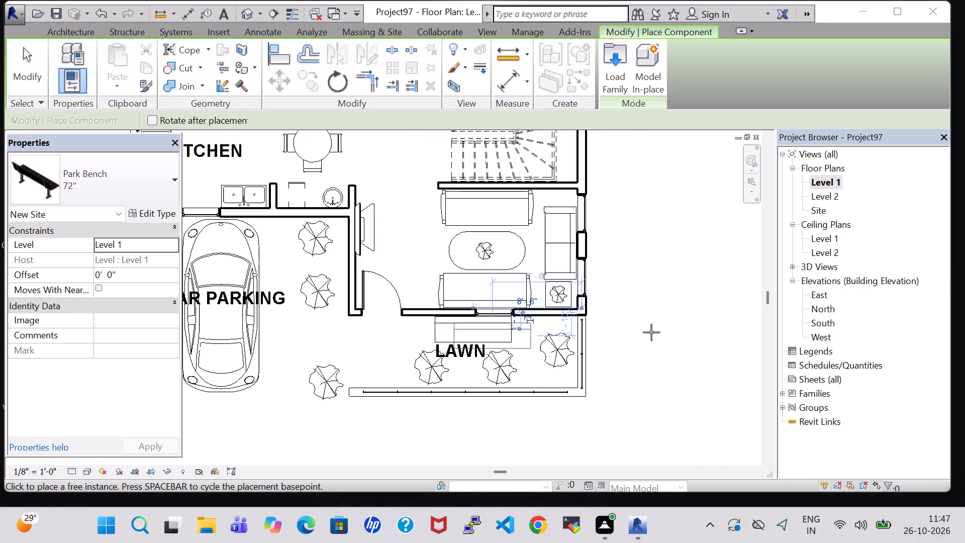
{"action": "scroll", "coordinate": [651, 332], "scroll_direction": "down", "scroll_amount": 1}
{"action": "left_click", "coordinate": [643, 333]}
{"action": "key", "text": "Escape"}
{"action": "key", "text": "Escape"}
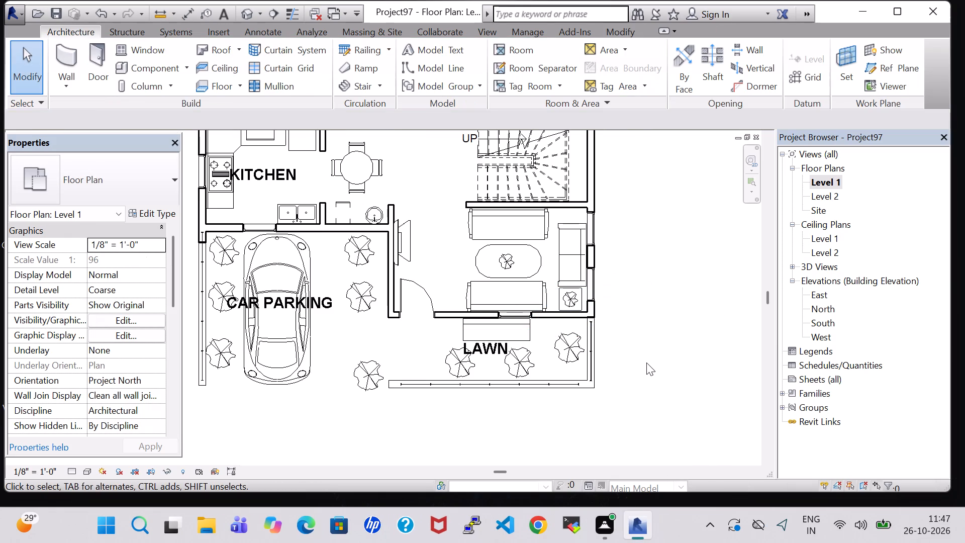
{"action": "key", "text": "Escape"}
{"action": "key", "text": "Escape"}
{"action": "key", "text": "ctrl+z"}
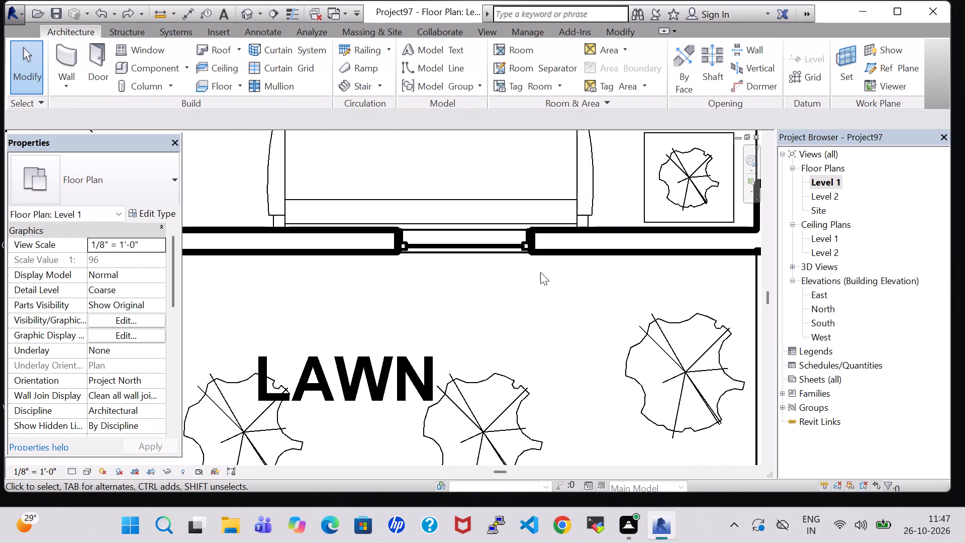
Place a 72" Park Bench in the lawn beside the front room's exterior wall, near the window.
{"action": "scroll", "coordinate": [391, 237], "scroll_direction": "down", "scroll_amount": 3}
{"action": "left_click", "coordinate": [136, 66]}
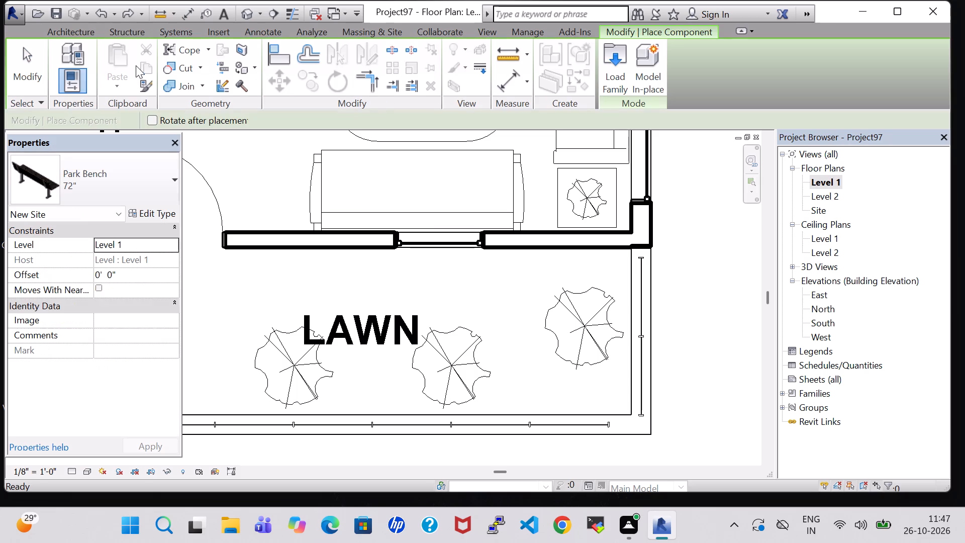
{"action": "left_click", "coordinate": [397, 283]}
{"action": "key", "text": "Escape"}
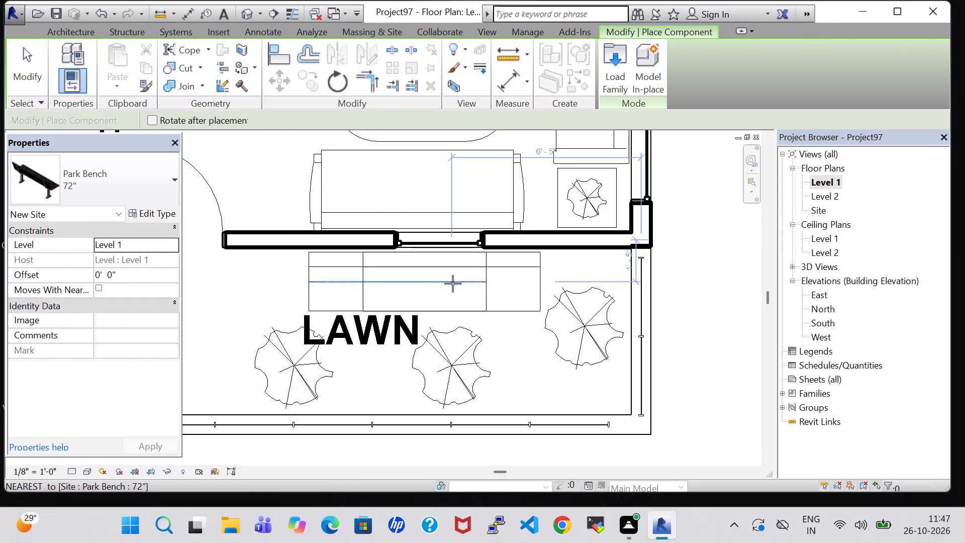
{"action": "key", "text": "Escape"}
Nudge the park bench east in small increments and once north, closer to the wall under the front room's window.
{"action": "left_click", "coordinate": [447, 281]}
{"action": "key", "text": "Right"}
{"action": "key", "text": "Right"}
{"action": "key", "text": "Right"}
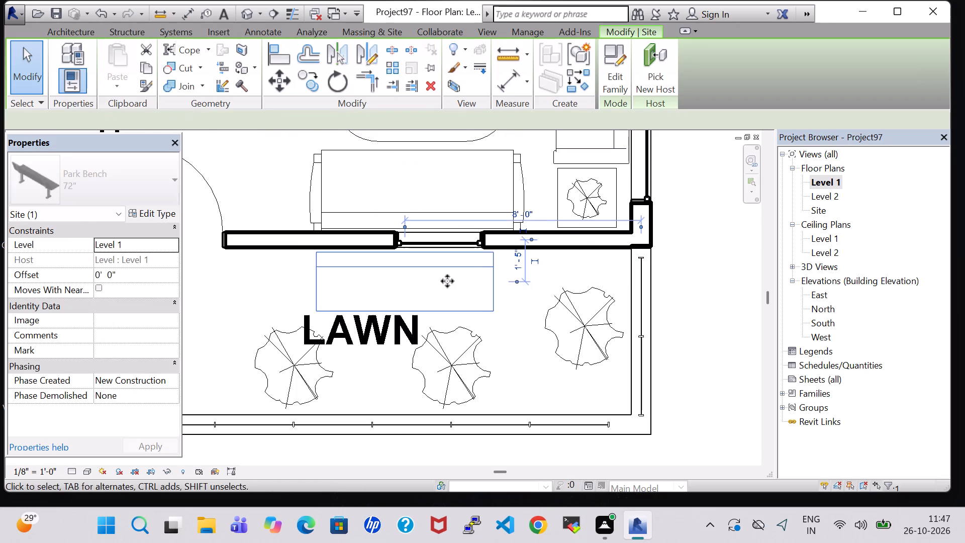
{"action": "key", "text": "Right"}
{"action": "key", "text": "Right"}
{"action": "key", "text": "Up"}
{"action": "key", "text": "Right"}
{"action": "key", "text": "Right"}
{"action": "key", "text": "Right"}
{"action": "key", "text": "Right"}
{"action": "key", "text": "Right"}
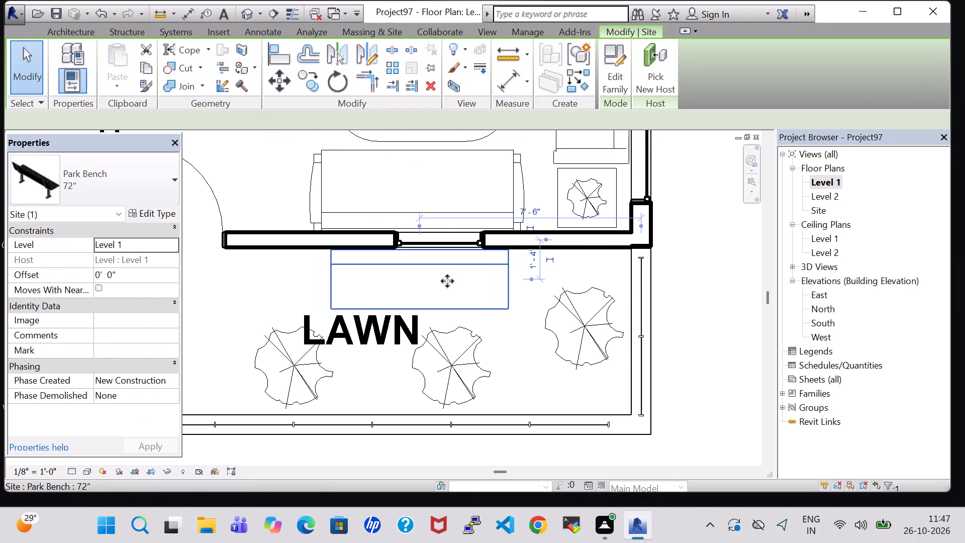
{"action": "key", "text": "Right"}
{"action": "left_click", "coordinate": [694, 283]}
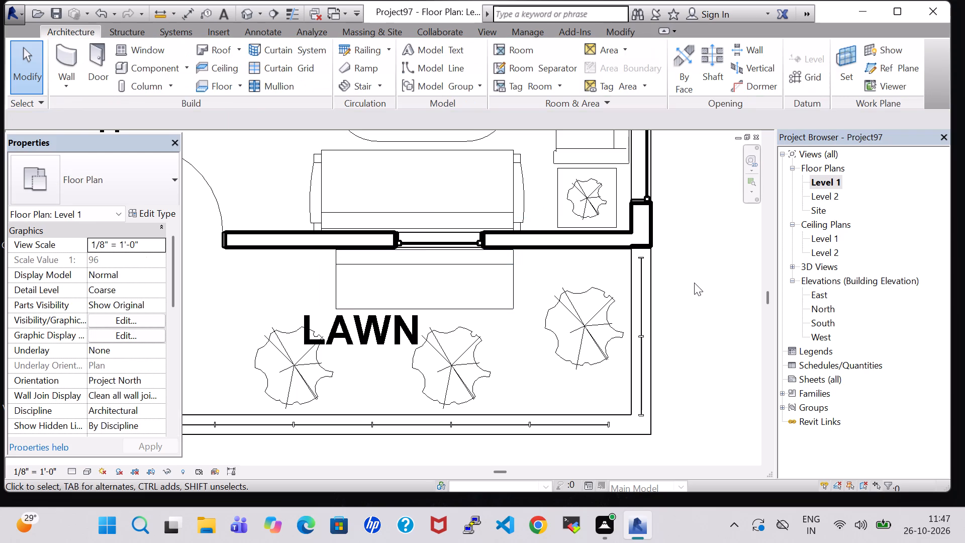
Check the park bench's placement in the 3D view and return to the Level 1 floor plan.
{"action": "scroll", "coordinate": [694, 283], "scroll_direction": "down", "scroll_amount": 3}
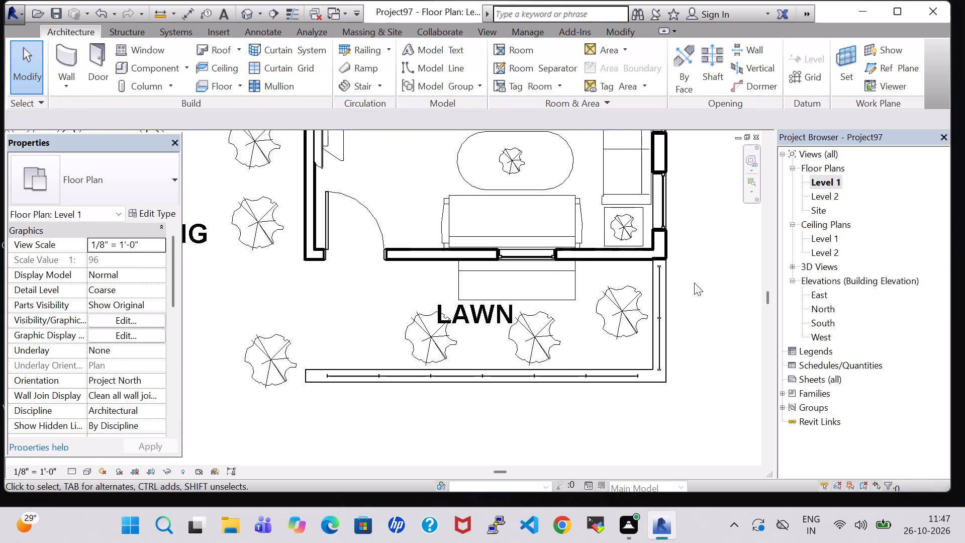
{"action": "scroll", "coordinate": [694, 283], "scroll_direction": "down", "scroll_amount": 1}
{"action": "left_click", "coordinate": [249, 12]}
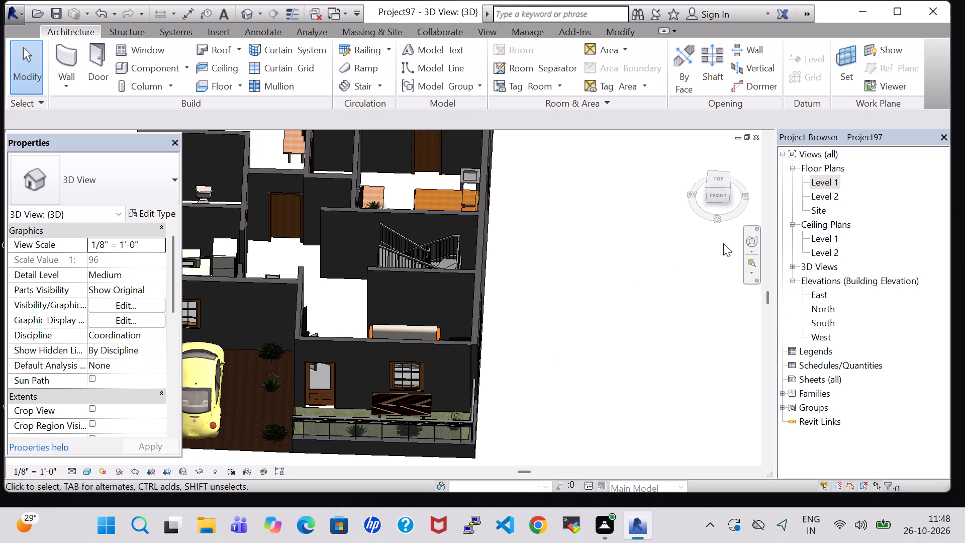
{"action": "double_click", "coordinate": [834, 186]}
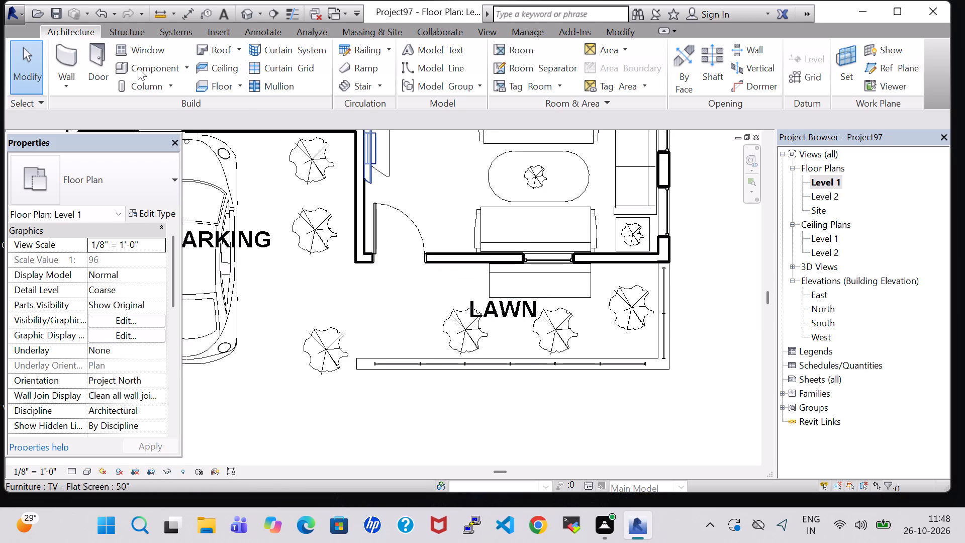
Draw a vertical room separation line about 5'-8" long from the front room's southwest wall corner to the lawn's front boundary wall.
{"action": "scroll", "coordinate": [356, 307], "scroll_direction": "down", "scroll_amount": 4}
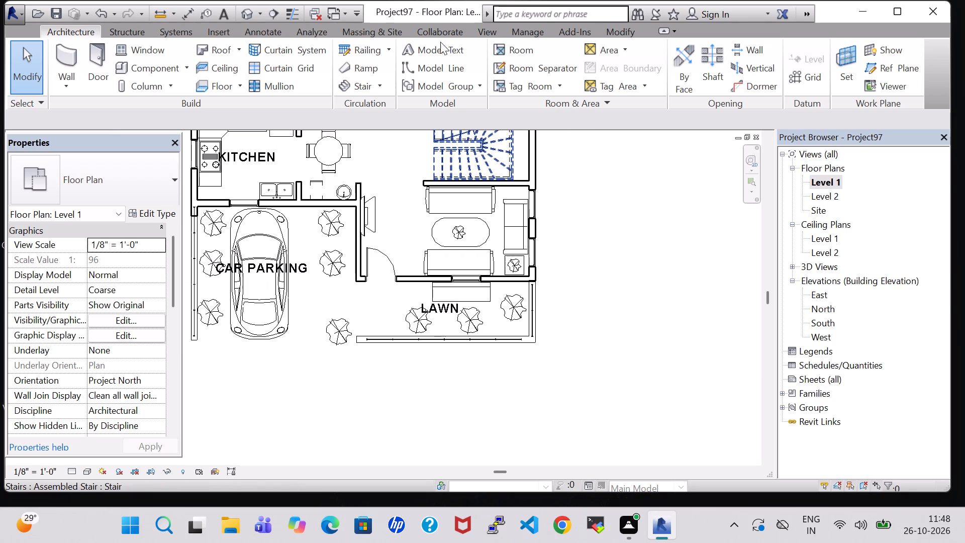
{"action": "left_click", "coordinate": [525, 68]}
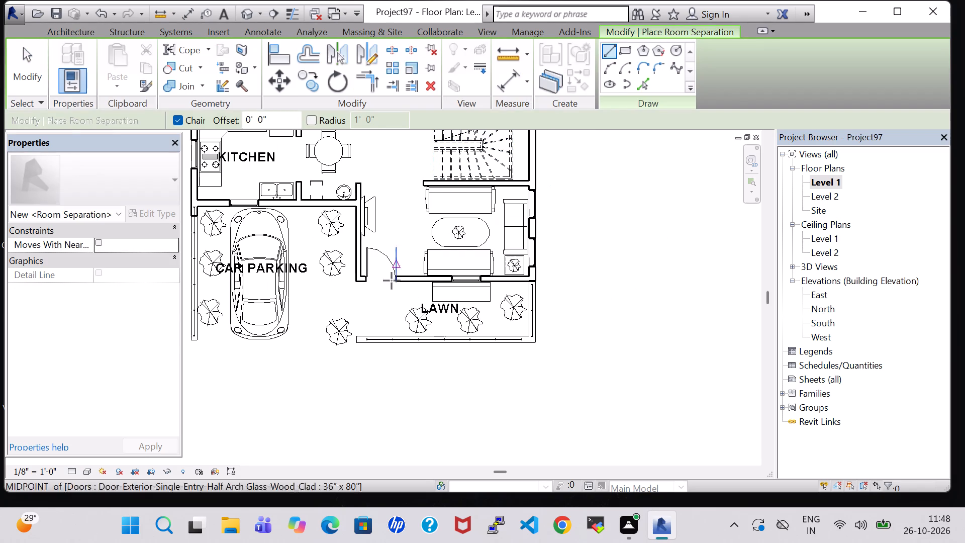
{"action": "scroll", "coordinate": [387, 283], "scroll_direction": "up", "scroll_amount": 5}
{"action": "scroll", "coordinate": [333, 292], "scroll_direction": "up", "scroll_amount": 6}
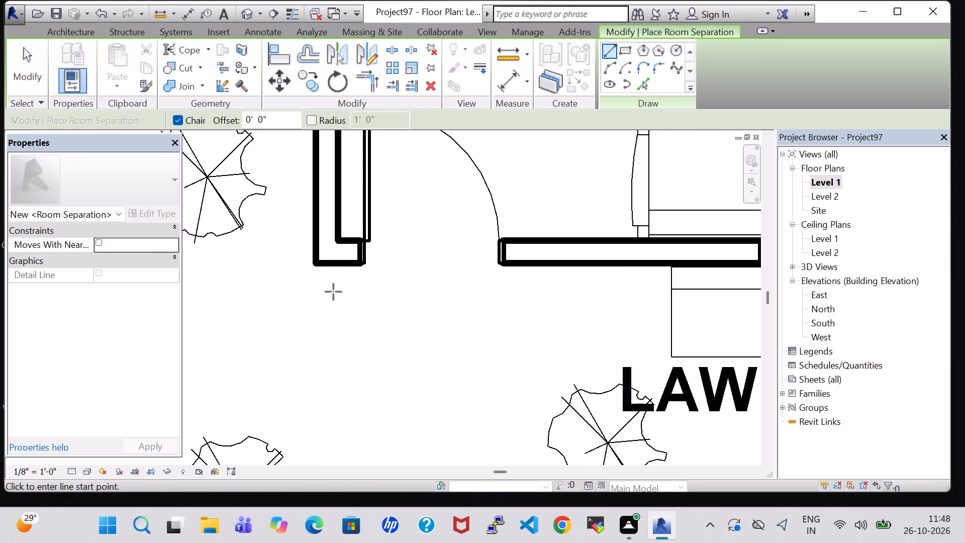
{"action": "left_click", "coordinate": [315, 266]}
{"action": "scroll", "coordinate": [312, 366], "scroll_direction": "down", "scroll_amount": 1}
{"action": "middle_click_drag", "start_coordinate": [312, 366], "coordinate": [307, 205]}
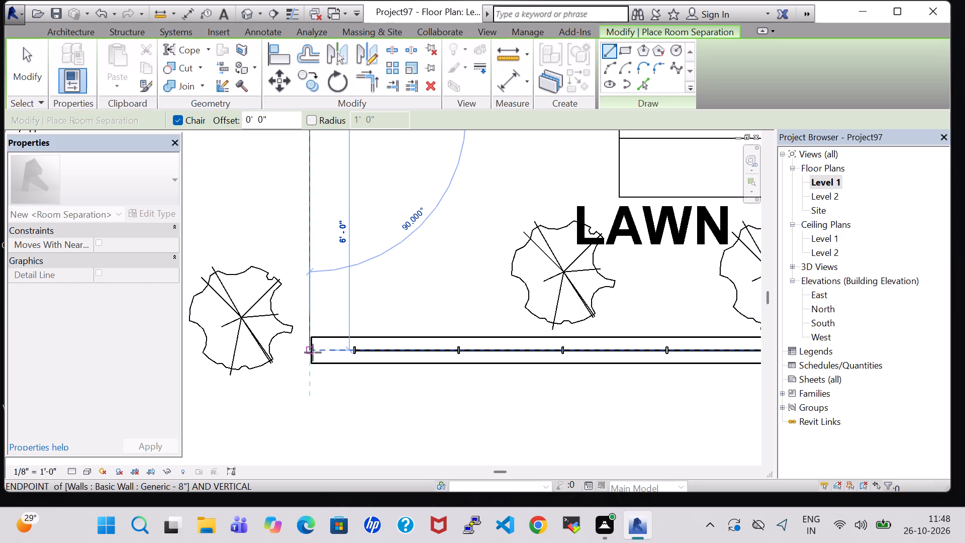
{"action": "scroll", "coordinate": [314, 332], "scroll_direction": "up", "scroll_amount": 4}
{"action": "left_click", "coordinate": [311, 339]}
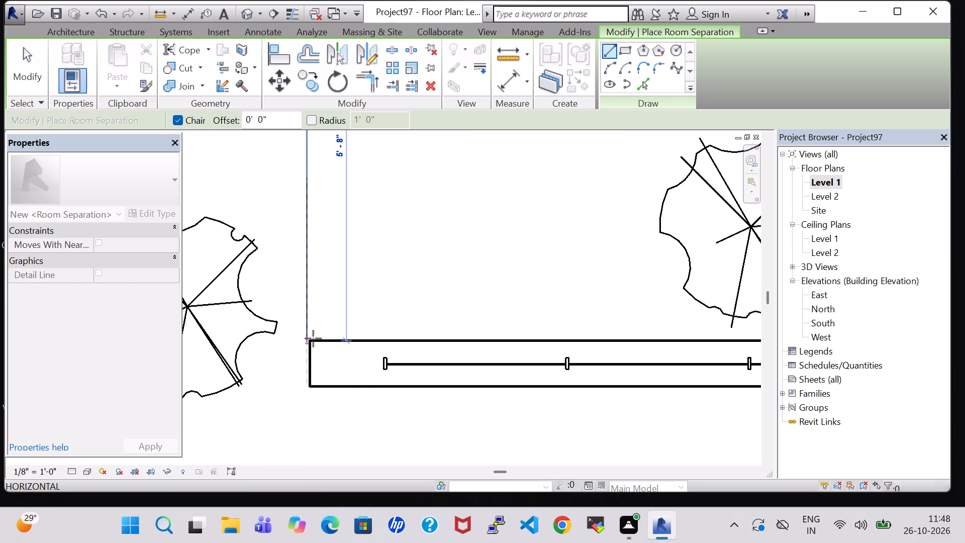
{"action": "key", "text": "Escape"}
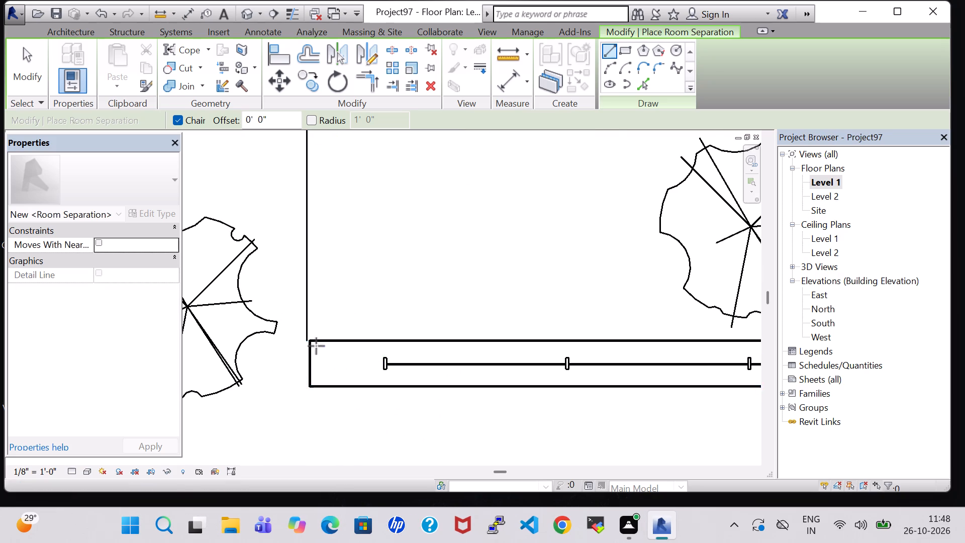
Add a horizontal room separation line about 1" long joining the vertical line's lower end to the lawn's boundary wall.
{"action": "scroll", "coordinate": [306, 338], "scroll_direction": "up", "scroll_amount": 5}
{"action": "left_click", "coordinate": [312, 343]}
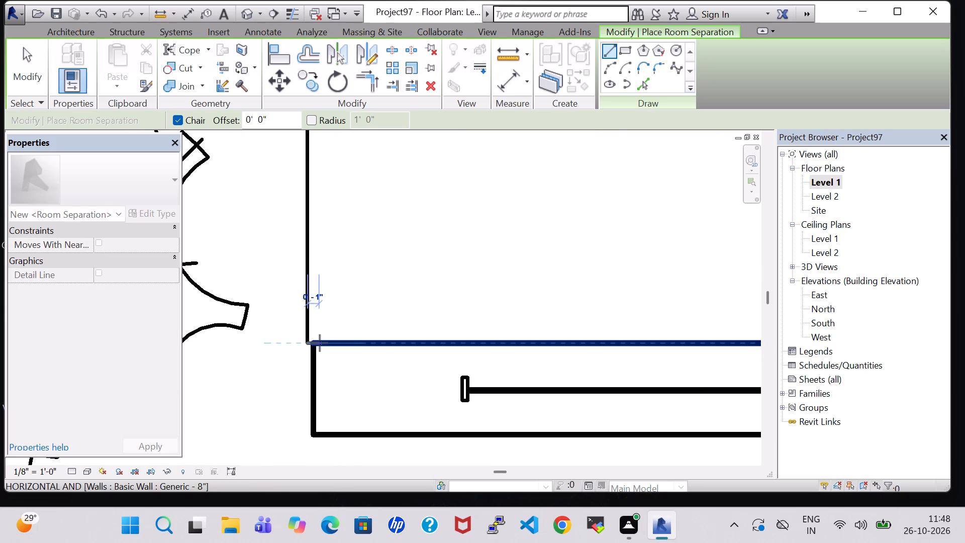
{"action": "left_click", "coordinate": [320, 343]}
{"action": "scroll", "coordinate": [323, 374], "scroll_direction": "down", "scroll_amount": 4}
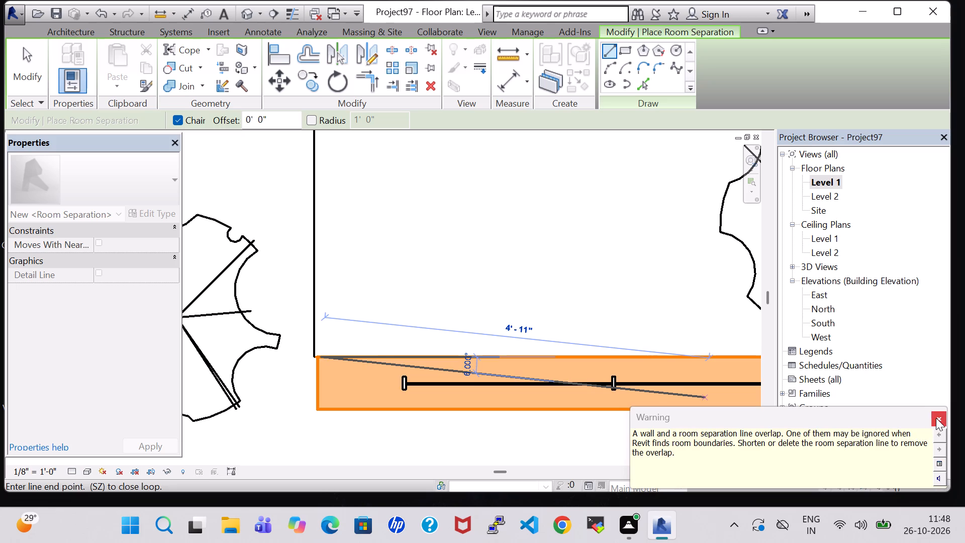
{"action": "left_click", "coordinate": [936, 418]}
{"action": "scroll", "coordinate": [293, 415], "scroll_direction": "down", "scroll_amount": 4}
{"action": "key", "text": "Escape"}
{"action": "key", "text": "Escape"}
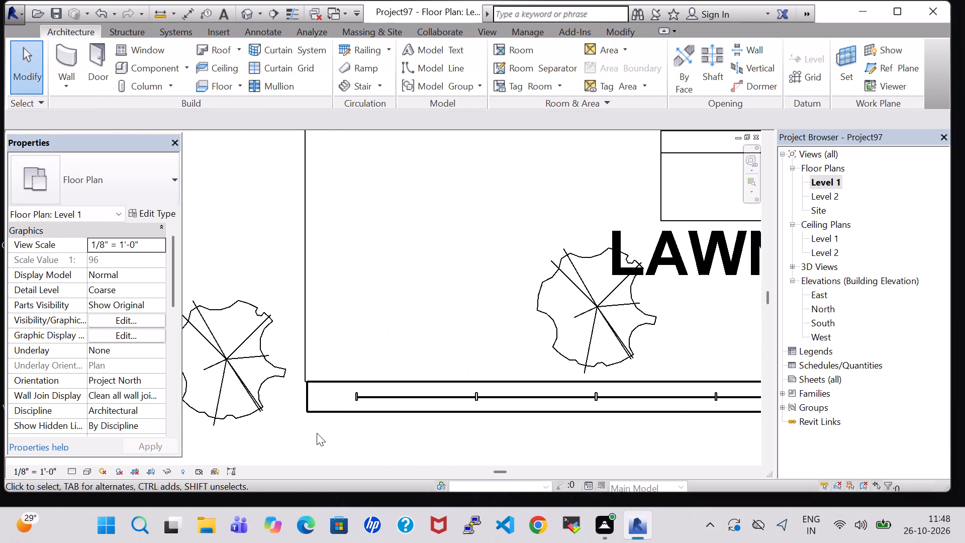
Examine the Level 1 plan from the lawn and front room through to the bedrooms and backyard.
{"action": "scroll", "coordinate": [318, 433], "scroll_direction": "down", "scroll_amount": 6}
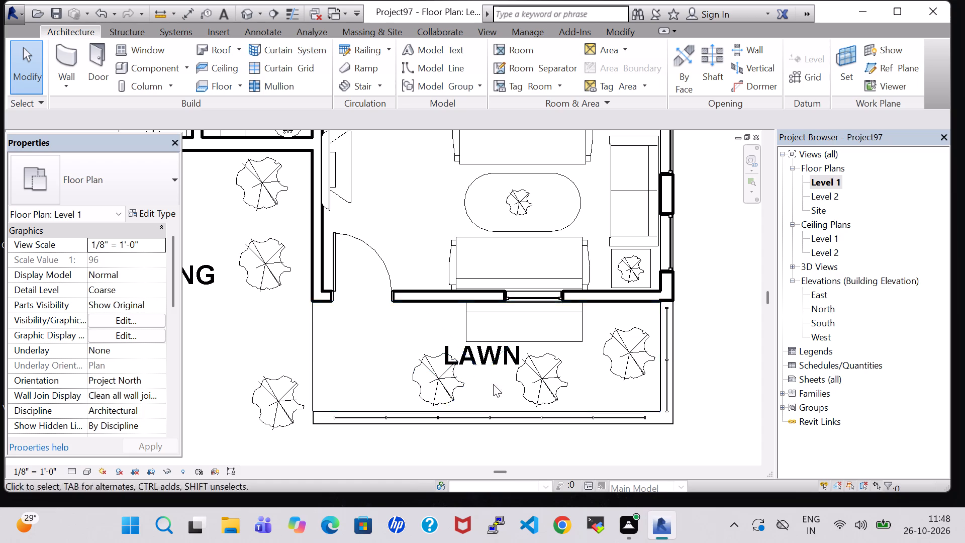
{"action": "middle_click", "coordinate": [711, 347]}
{"action": "middle_click", "coordinate": [711, 347]}
{"action": "middle_click_drag", "start_coordinate": [711, 347], "coordinate": [686, 387]}
{"action": "scroll", "coordinate": [183, 326], "scroll_direction": "up", "scroll_amount": 4}
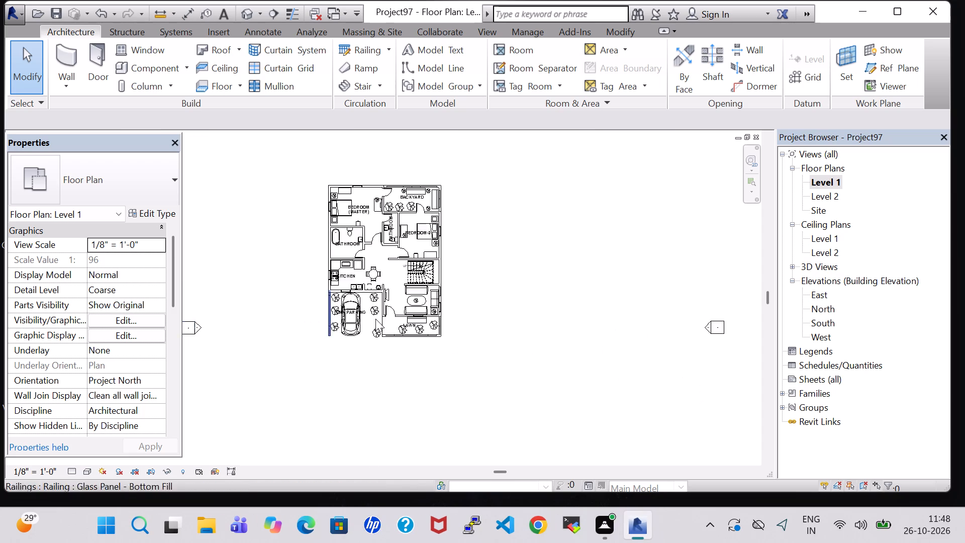
{"action": "scroll", "coordinate": [375, 319], "scroll_direction": "up", "scroll_amount": 8}
{"action": "middle_click_drag", "start_coordinate": [618, 218], "coordinate": [597, 321]}
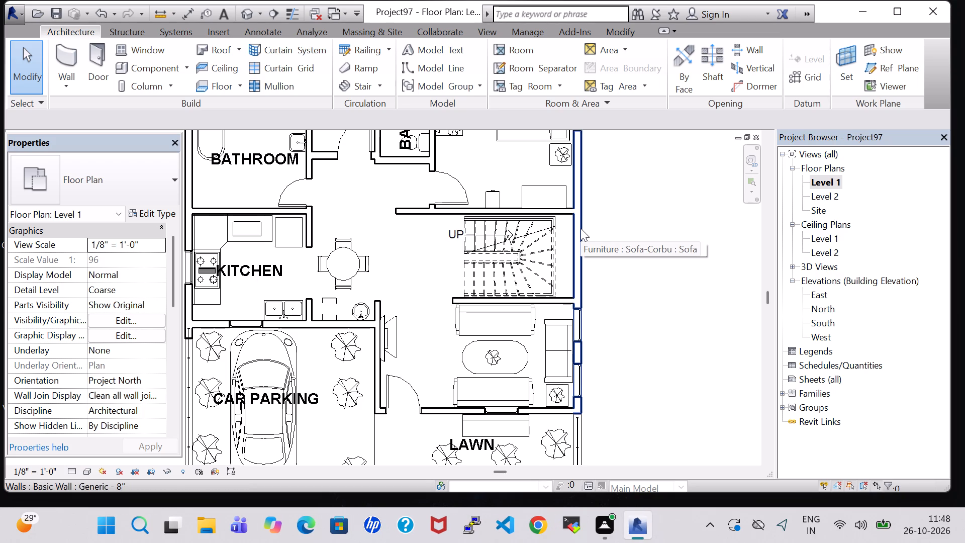
{"action": "middle_click_drag", "start_coordinate": [581, 228], "coordinate": [550, 291]}
{"action": "middle_click_drag", "start_coordinate": [550, 284], "coordinate": [612, 366]}
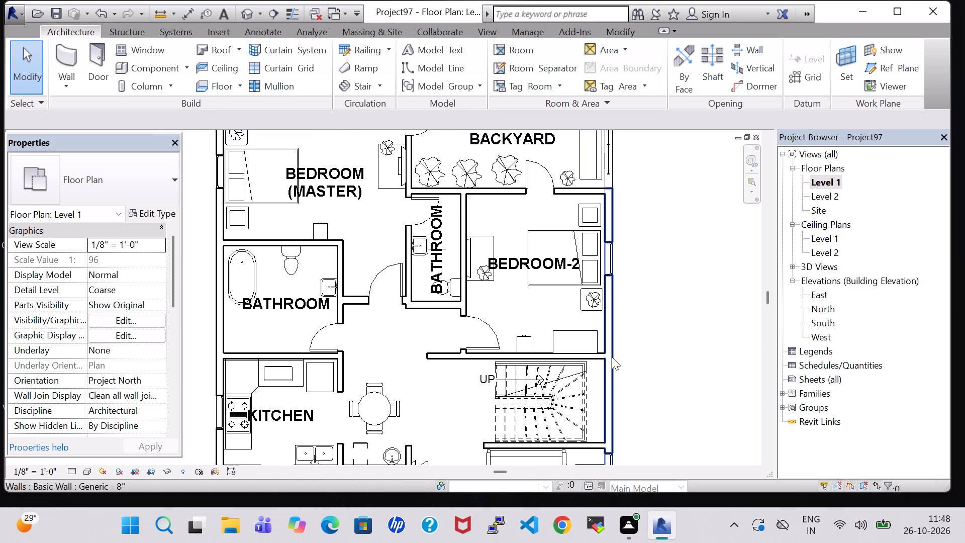
{"action": "scroll", "coordinate": [613, 265], "scroll_direction": "down", "scroll_amount": 2}
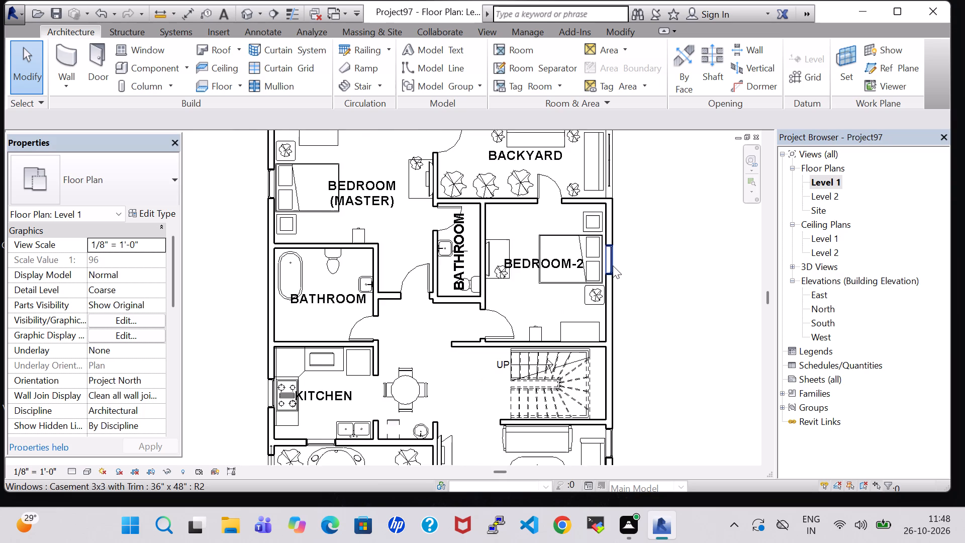
{"action": "middle_click_drag", "start_coordinate": [654, 219], "coordinate": [616, 225]}
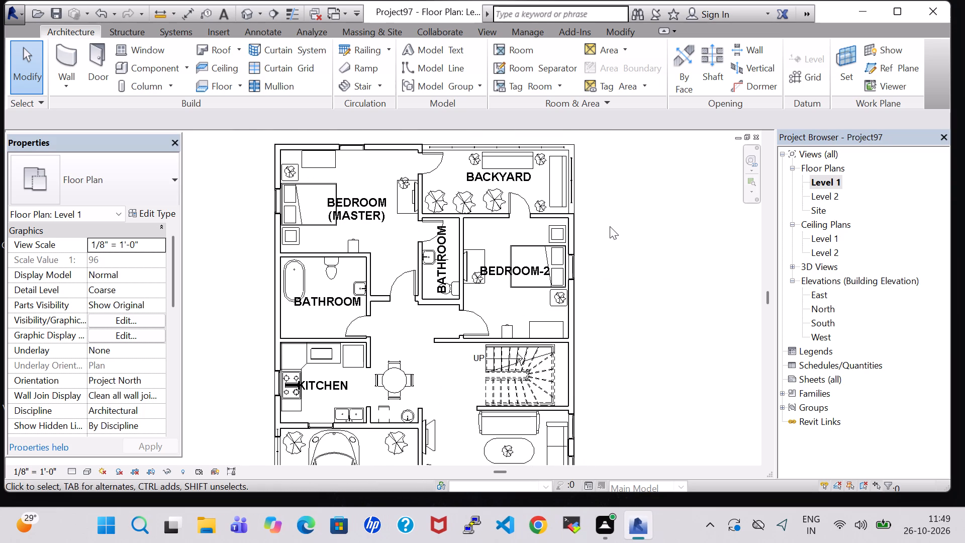
Load the Dresser family from the Storage folder of the US Imperial furniture library.
{"action": "left_click", "coordinate": [146, 64]}
{"action": "left_click", "coordinate": [613, 84]}
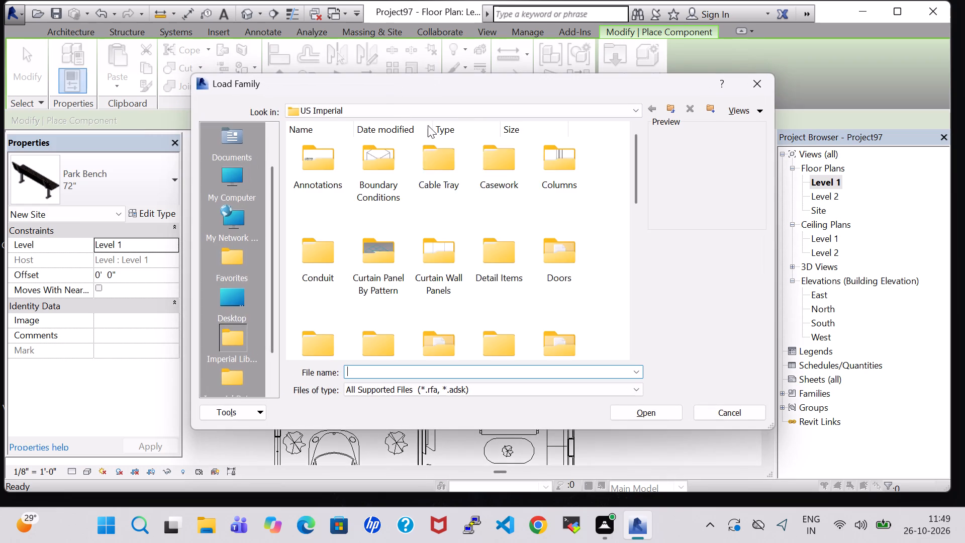
{"action": "scroll", "coordinate": [501, 184], "scroll_direction": "down", "scroll_amount": 2}
{"action": "scroll", "coordinate": [547, 179], "scroll_direction": "up", "scroll_amount": 2}
{"action": "scroll", "coordinate": [564, 254], "scroll_direction": "down", "scroll_amount": 1}
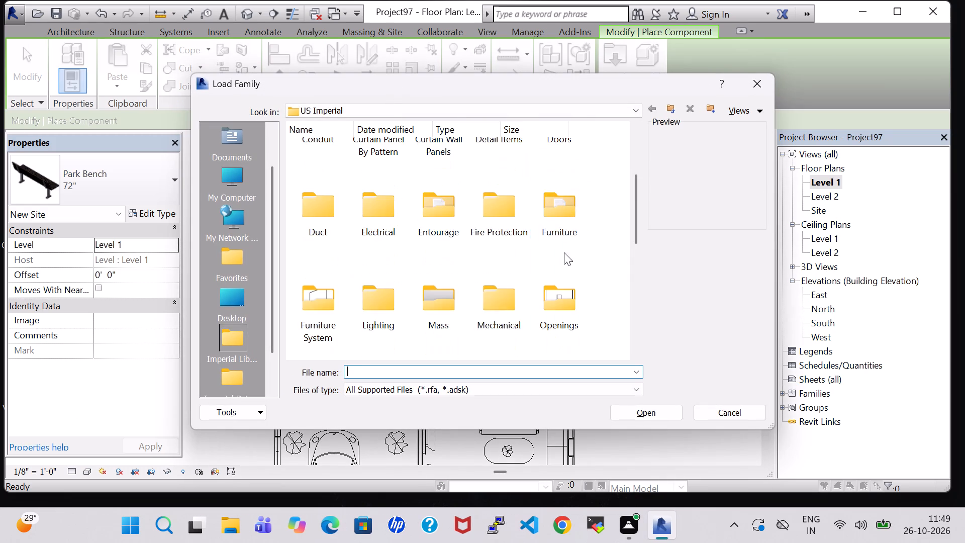
{"action": "double_click", "coordinate": [565, 223]}
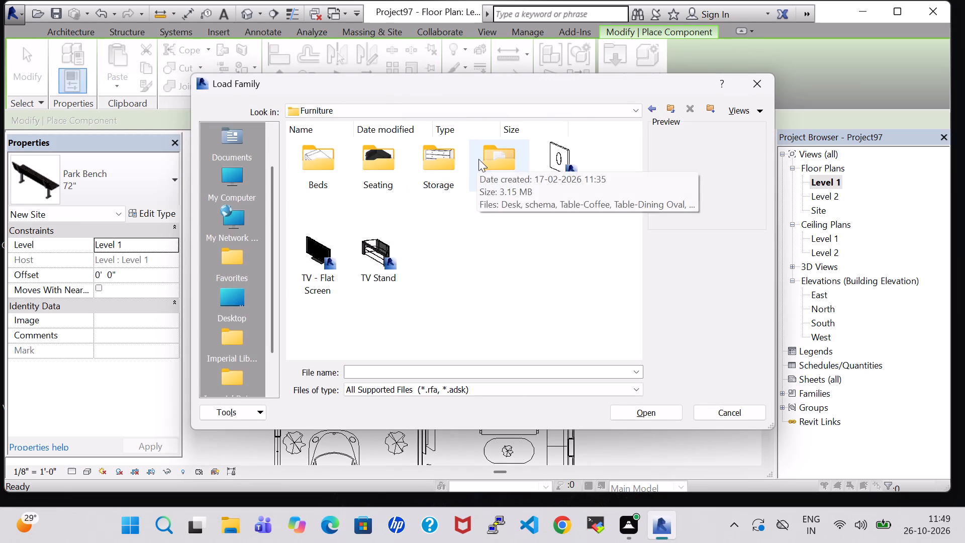
{"action": "double_click", "coordinate": [446, 159]}
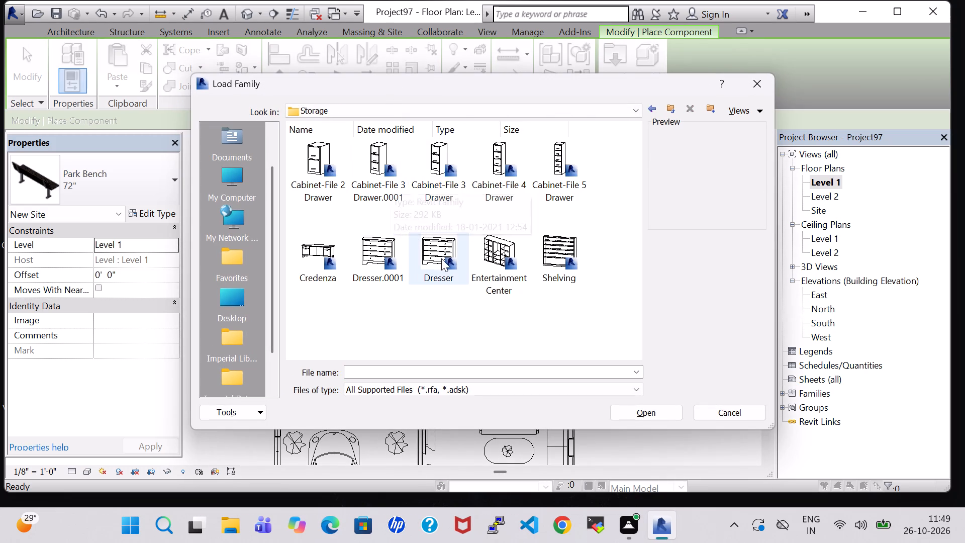
{"action": "left_click", "coordinate": [441, 258]}
{"action": "left_click", "coordinate": [669, 415]}
{"action": "scroll", "coordinate": [362, 162], "scroll_direction": "up", "scroll_amount": 4}
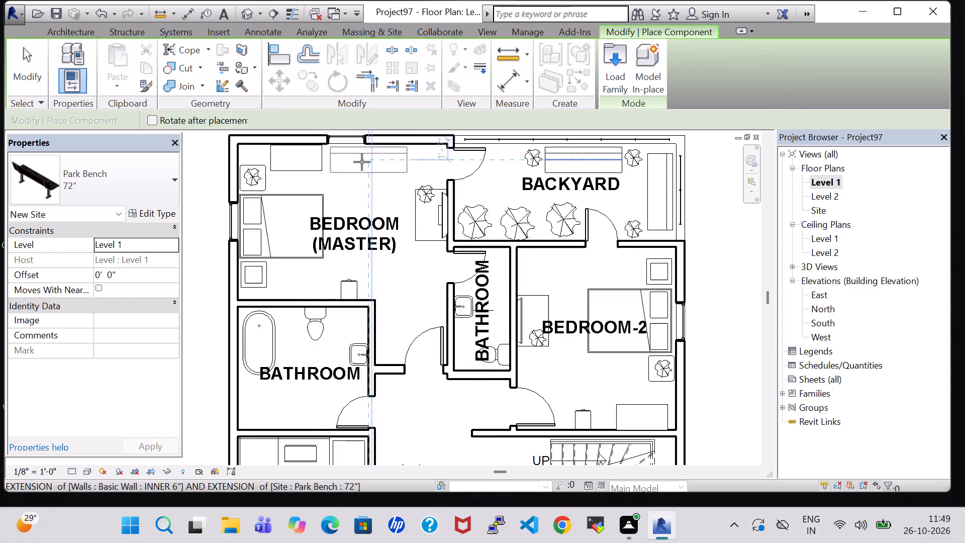
{"action": "key", "text": "Escape"}
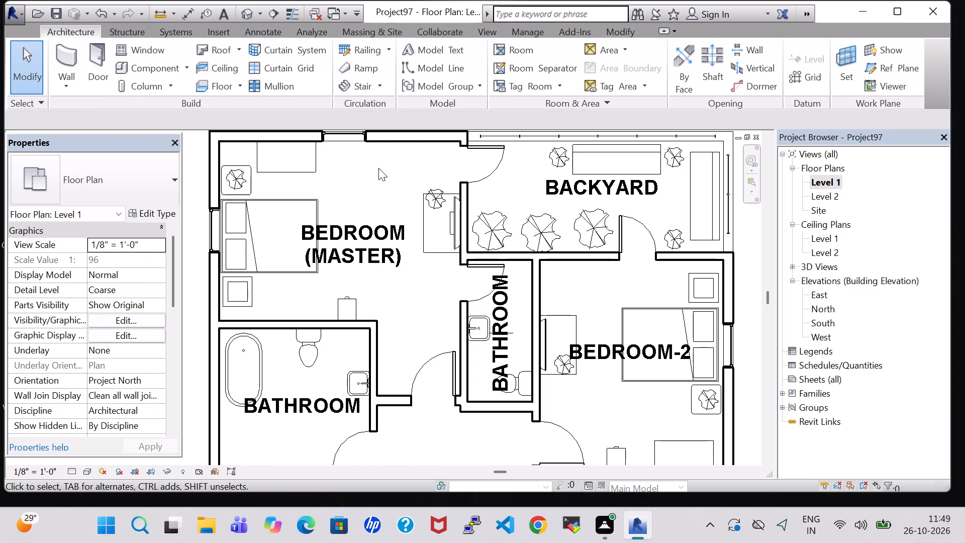
{"action": "key", "text": "Escape"}
Place a 48" x 60" x 24" Dresser against the master bedroom's north wall, about 3'-4" from the east wall.
{"action": "left_click", "coordinate": [143, 68]}
{"action": "left_click", "coordinate": [122, 172]}
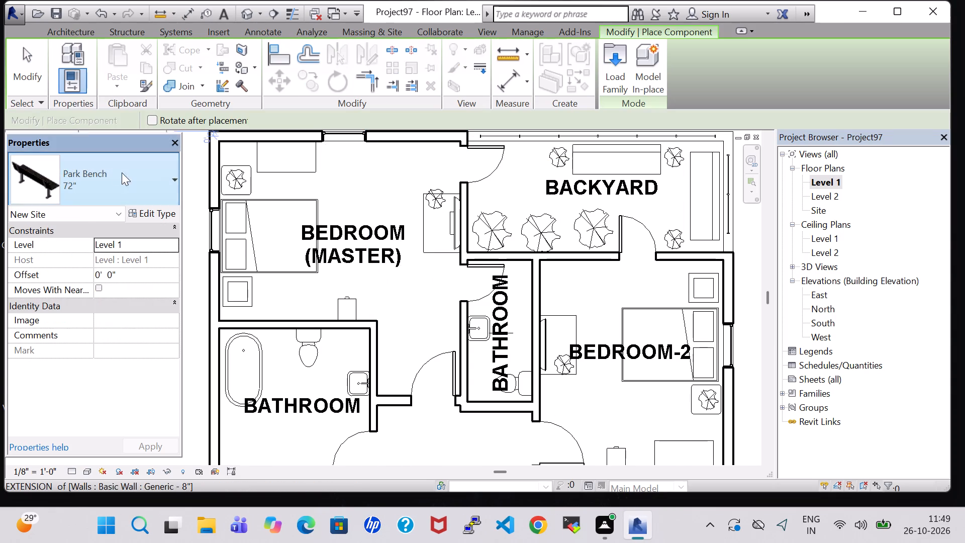
{"action": "type", "text": "DR"}
{"action": "scroll", "coordinate": [67, 335], "scroll_direction": "down", "scroll_amount": 2}
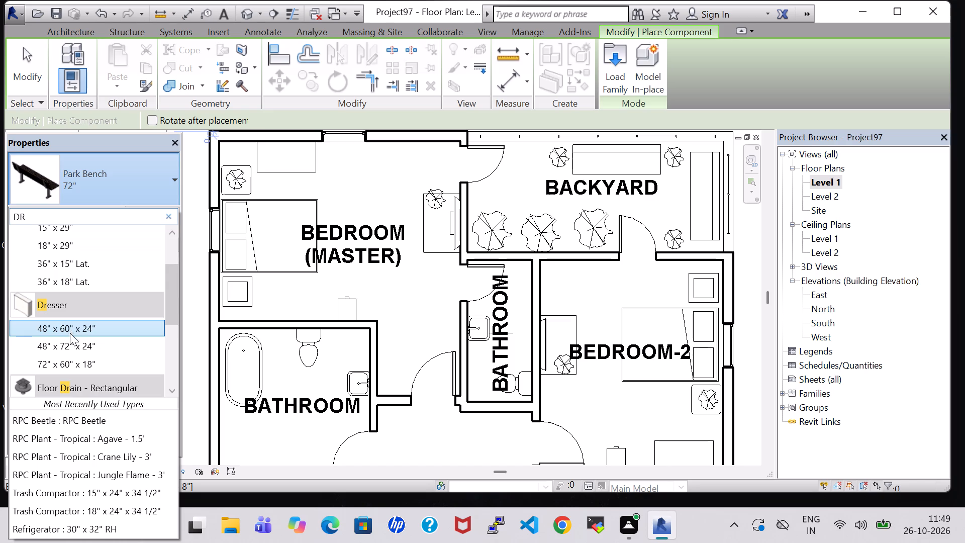
{"action": "left_click", "coordinate": [71, 330]}
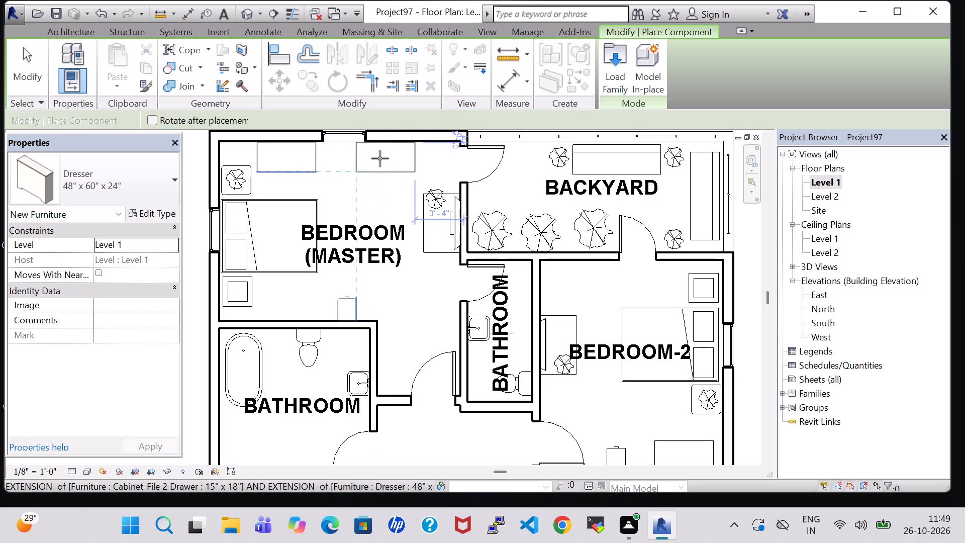
{"action": "left_click", "coordinate": [380, 158]}
Check the new dresser's placement in the 3D view and return to the Level 1 floor plan.
{"action": "left_click", "coordinate": [248, 14]}
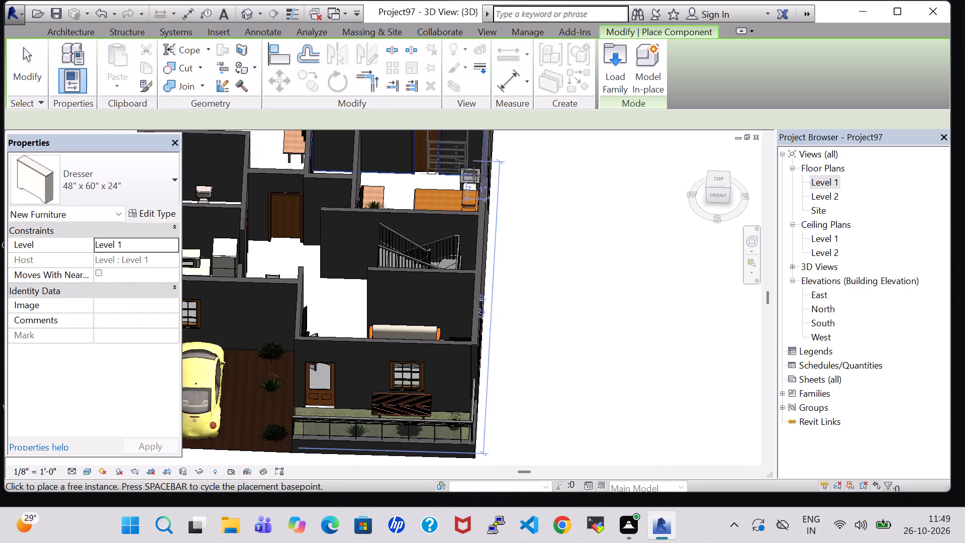
{"action": "key", "text": "Escape"}
{"action": "key", "text": "Escape"}
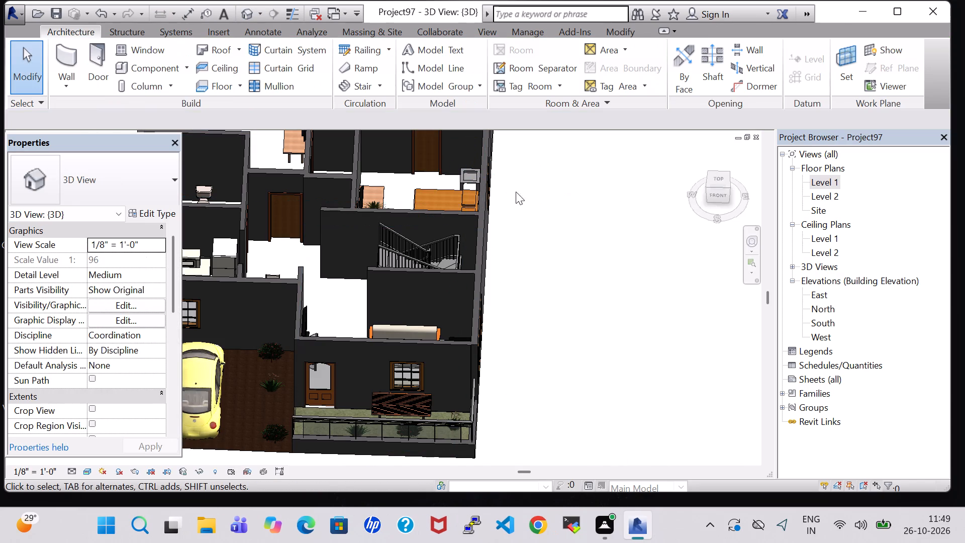
{"action": "middle_click", "coordinate": [551, 224]}
{"action": "middle_click_drag", "start_coordinate": [551, 224], "coordinate": [601, 330]}
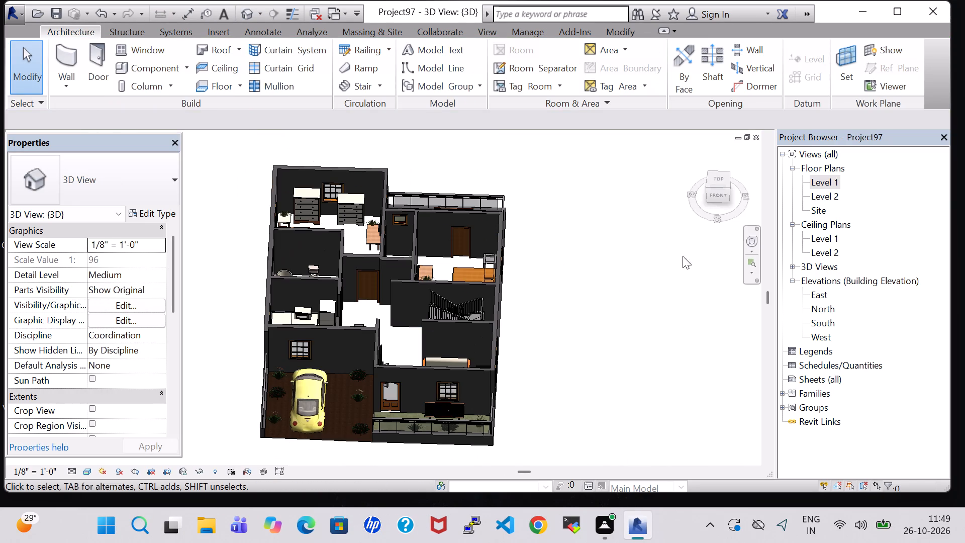
{"action": "double_click", "coordinate": [829, 179]}
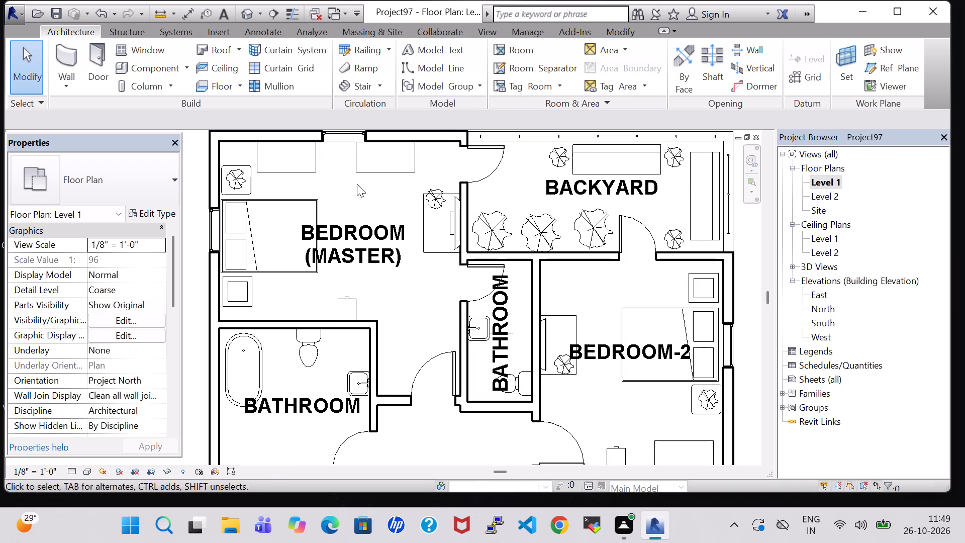
Nudge the new dresser slightly east along the master bedroom's north wall, away from the window.
{"action": "left_click", "coordinate": [365, 171]}
{"action": "key", "text": "Right"}
{"action": "key", "text": "Right"}
{"action": "key", "text": "Right"}
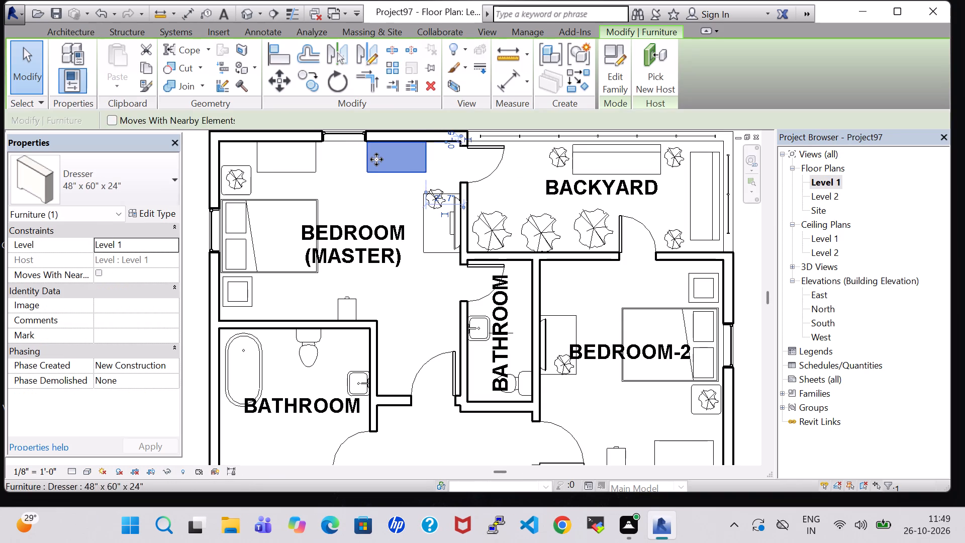
{"action": "key", "text": "Right"}
{"action": "scroll", "coordinate": [385, 244], "scroll_direction": "down", "scroll_amount": 2}
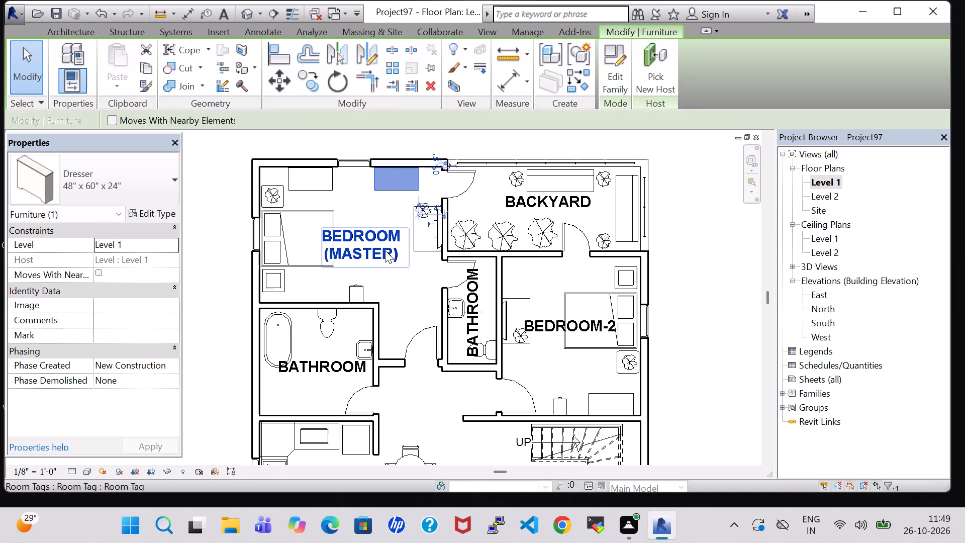
{"action": "left_click", "coordinate": [713, 259]}
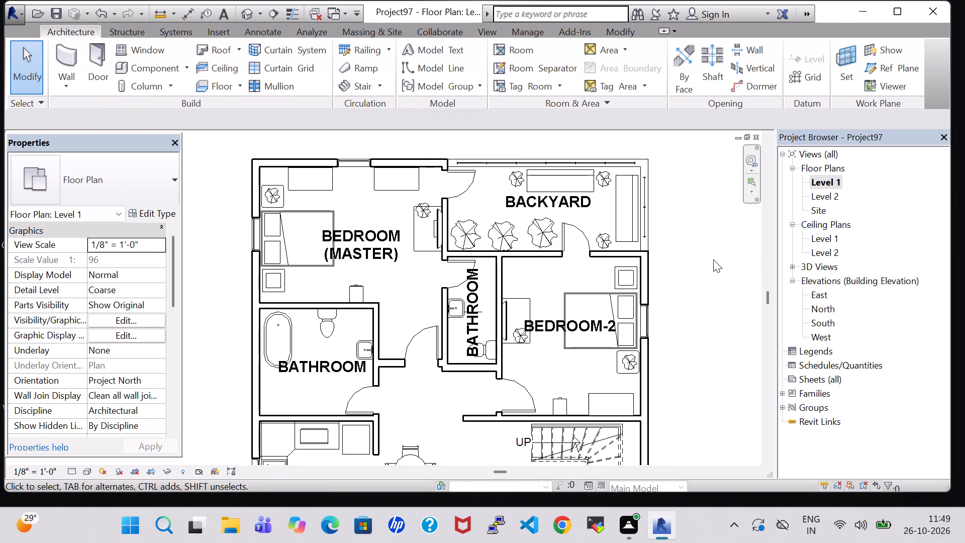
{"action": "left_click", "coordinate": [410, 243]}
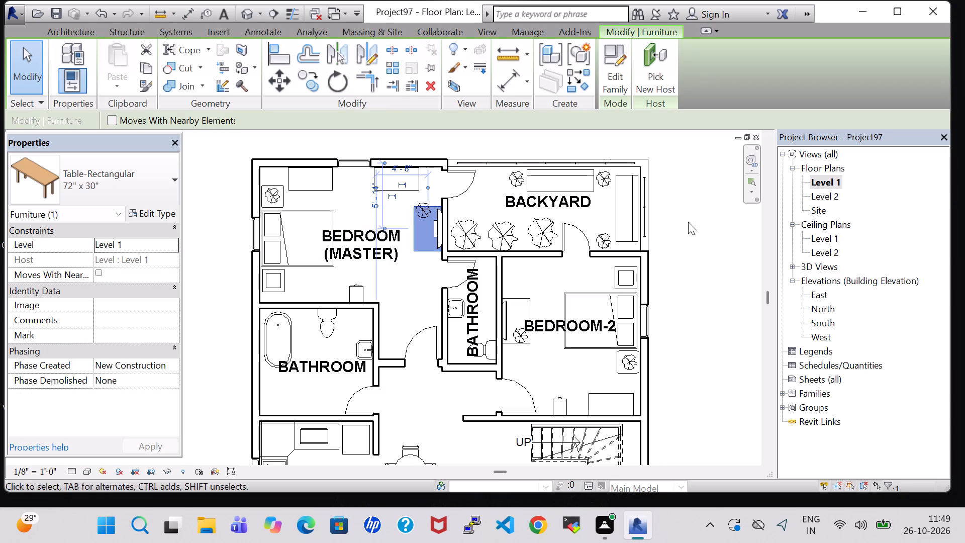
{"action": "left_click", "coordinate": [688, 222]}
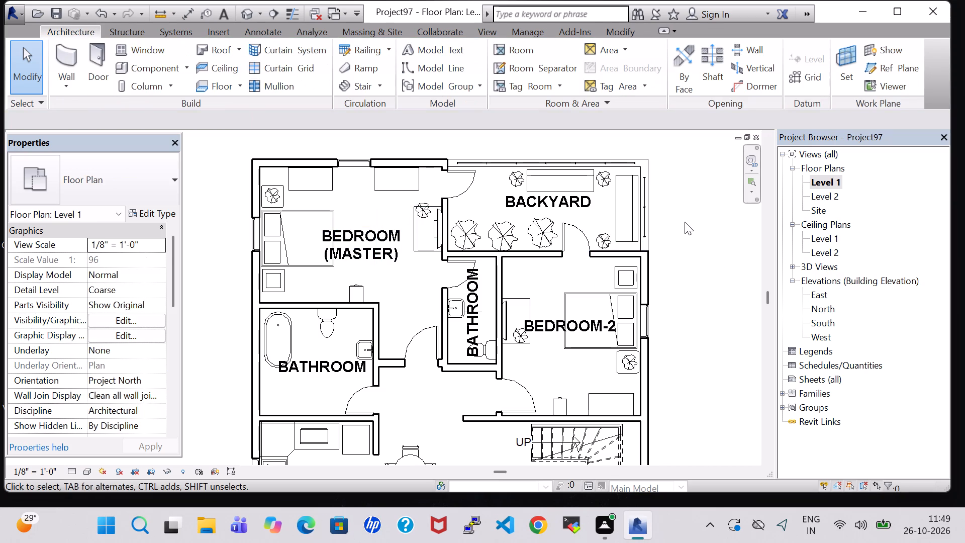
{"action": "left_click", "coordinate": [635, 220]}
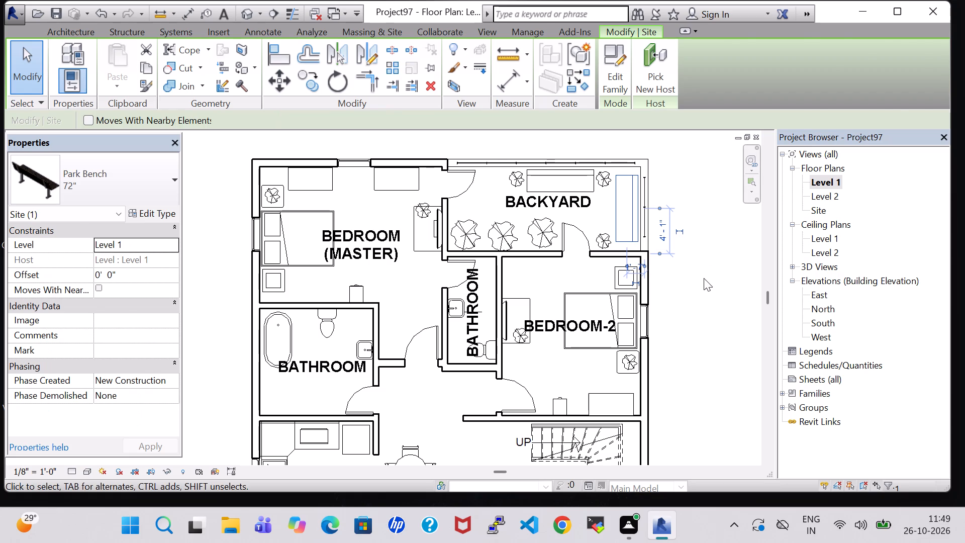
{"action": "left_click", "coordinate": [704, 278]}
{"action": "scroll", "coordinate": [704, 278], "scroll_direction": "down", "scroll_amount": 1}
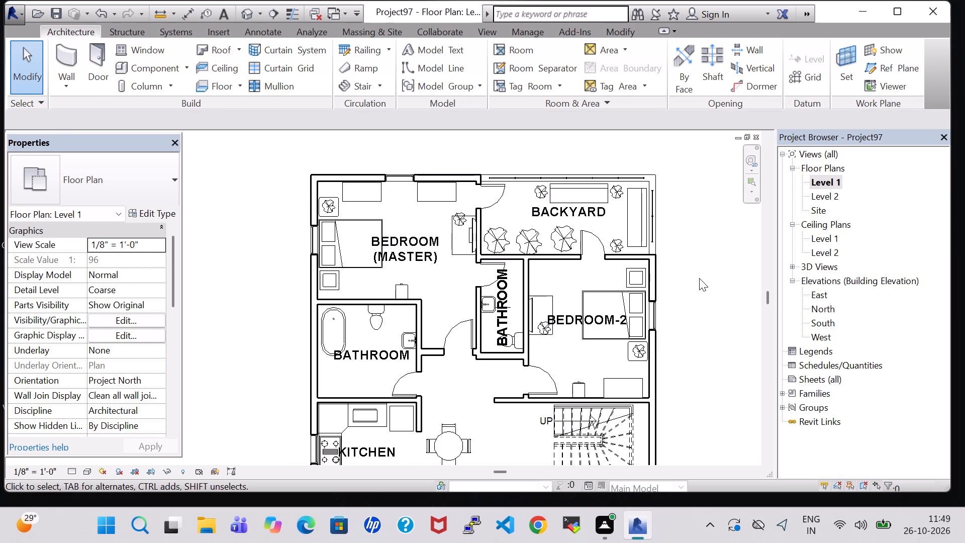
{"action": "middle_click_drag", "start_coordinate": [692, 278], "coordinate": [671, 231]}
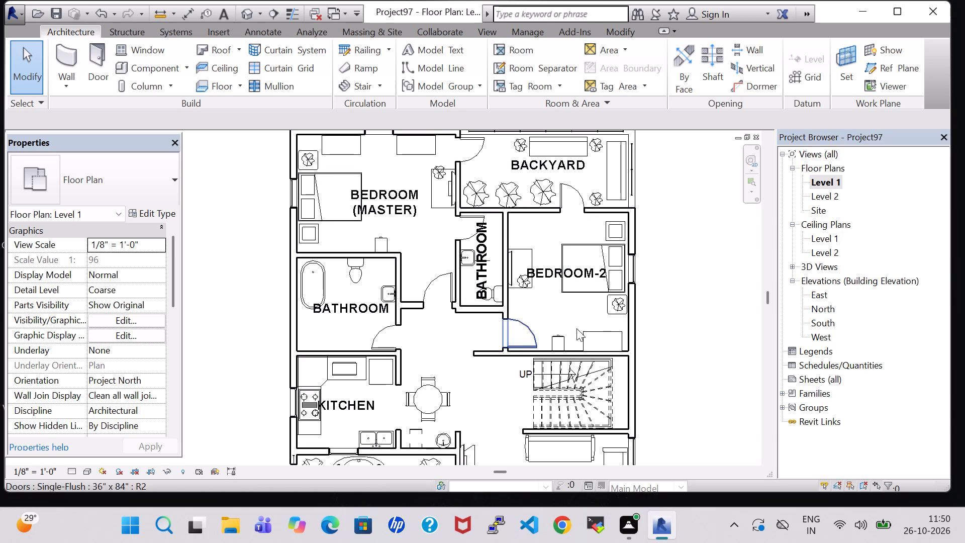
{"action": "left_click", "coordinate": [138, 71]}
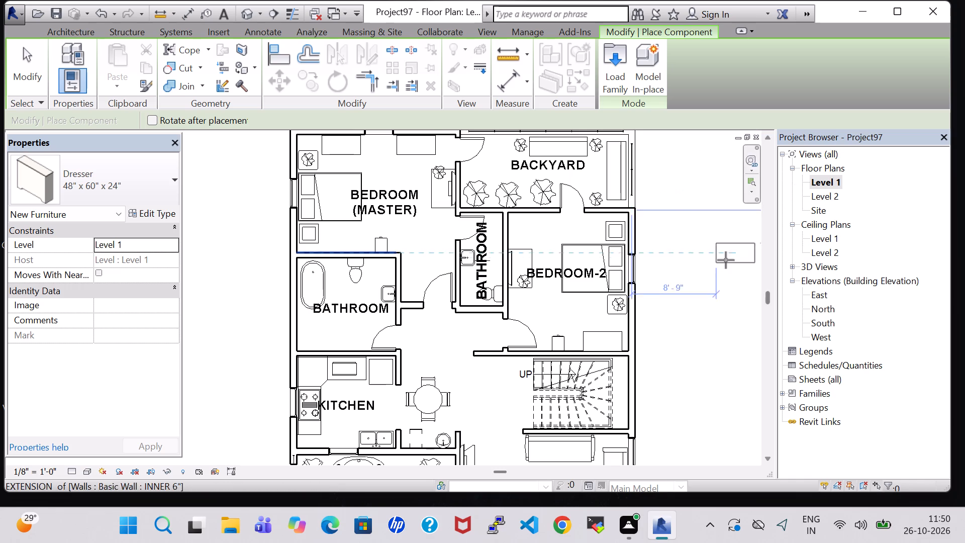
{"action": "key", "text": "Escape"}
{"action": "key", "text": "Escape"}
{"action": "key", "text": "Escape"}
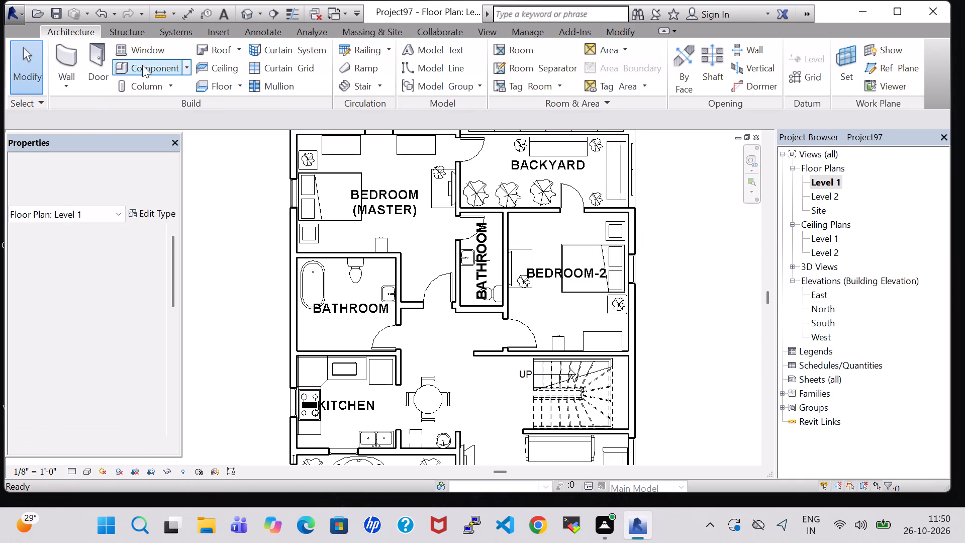
Load the Mirror-Ellipse family from the US Imperial furniture library.
{"action": "left_click", "coordinate": [142, 65]}
{"action": "left_click", "coordinate": [614, 76]}
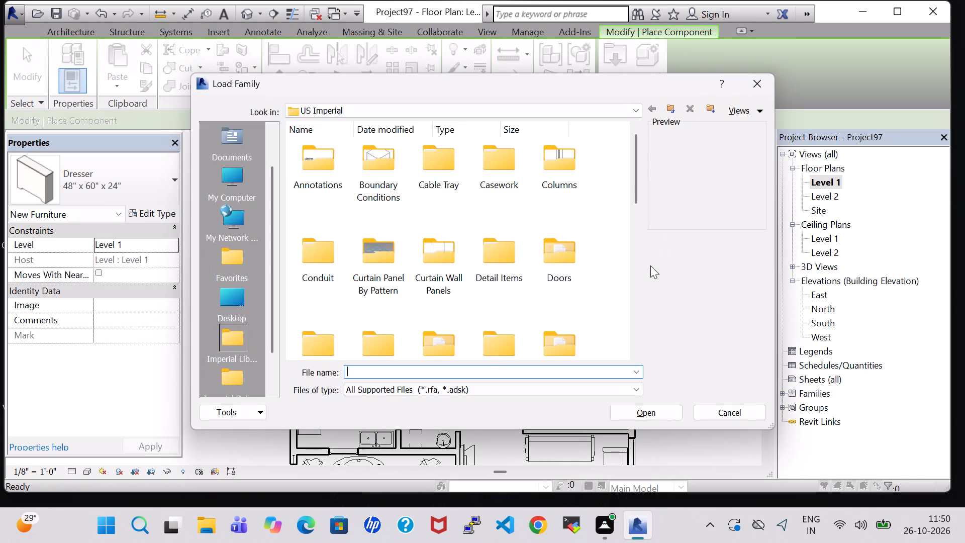
{"action": "scroll", "coordinate": [642, 270], "scroll_direction": "down", "scroll_amount": 1}
{"action": "double_click", "coordinate": [555, 194]}
{"action": "left_click", "coordinate": [554, 176]}
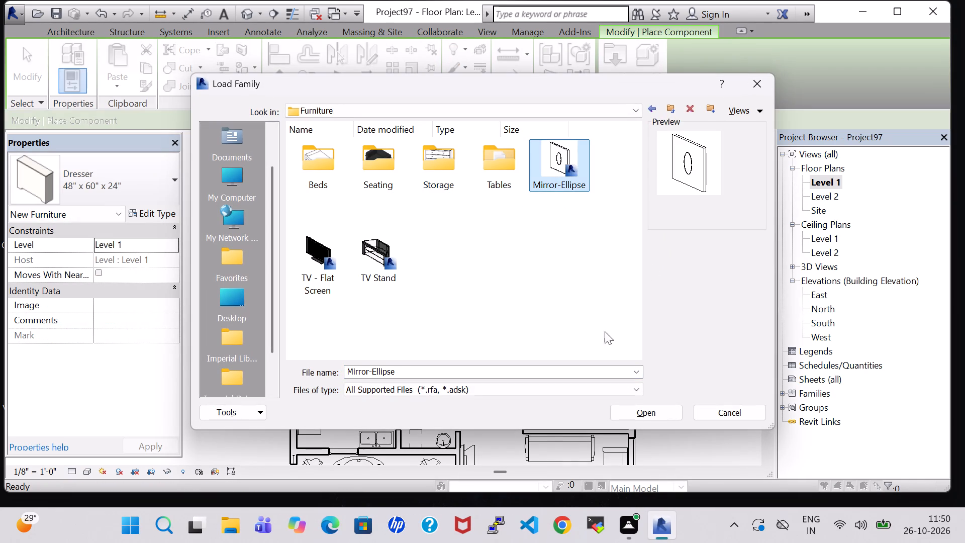
{"action": "left_click", "coordinate": [649, 419]}
{"action": "scroll", "coordinate": [299, 289], "scroll_direction": "up", "scroll_amount": 9}
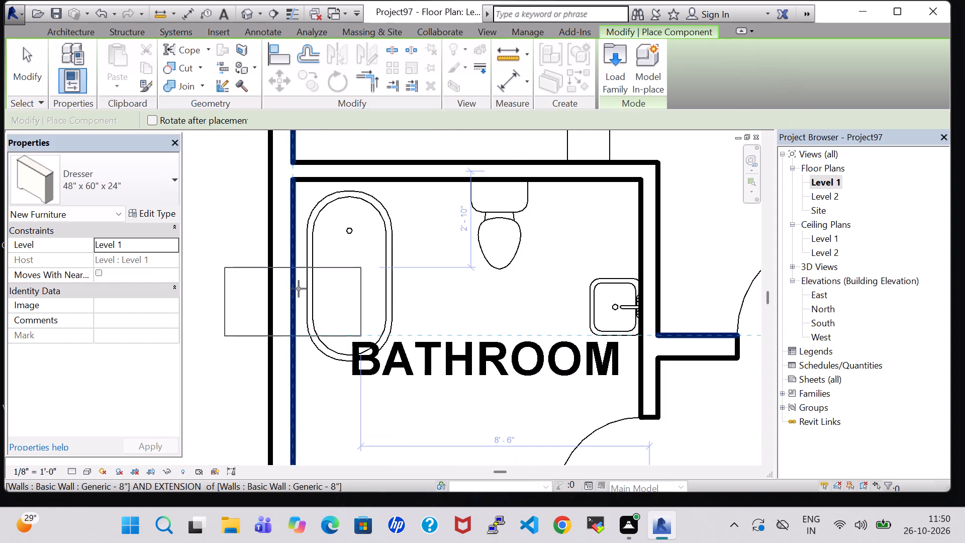
{"action": "scroll", "coordinate": [316, 269], "scroll_direction": "down", "scroll_amount": 4}
{"action": "key", "text": "Escape"}
{"action": "key", "text": "Escape"}
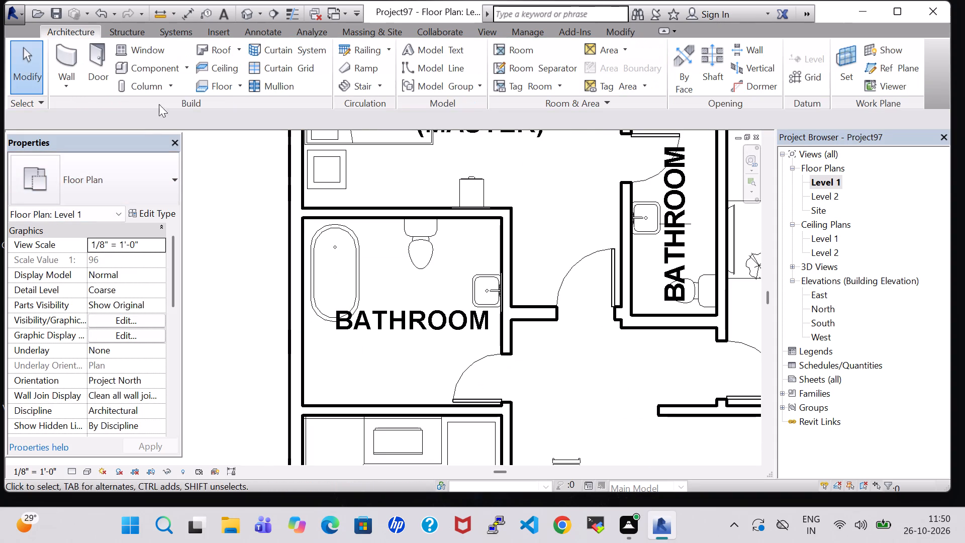
Place an 18" x 36" Mirror-Ellipse on the master bedroom's south wall, about 5'-0" from the west wall and 5'-10" from the bathroom's east wall.
{"action": "left_click", "coordinate": [151, 73]}
{"action": "left_click", "coordinate": [122, 164]}
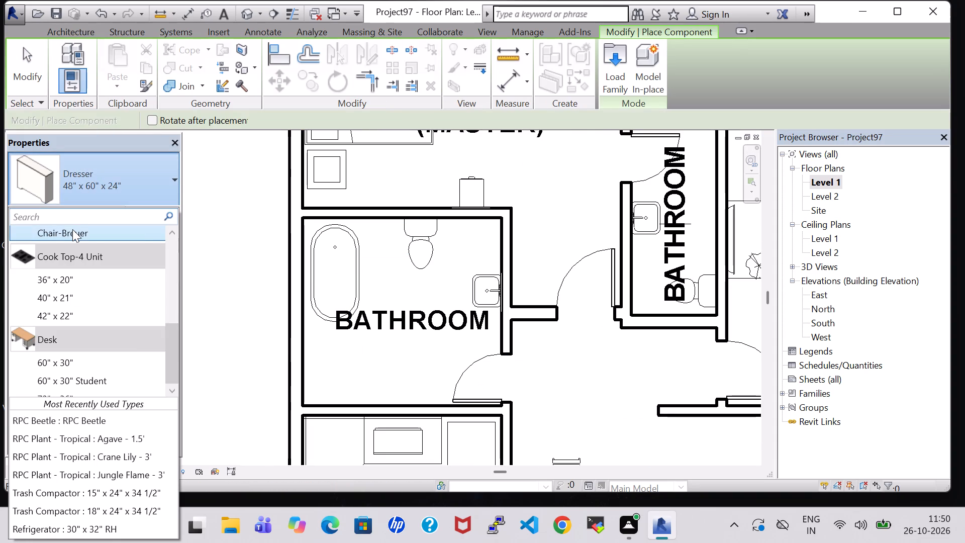
{"action": "type", "text": "MI"}
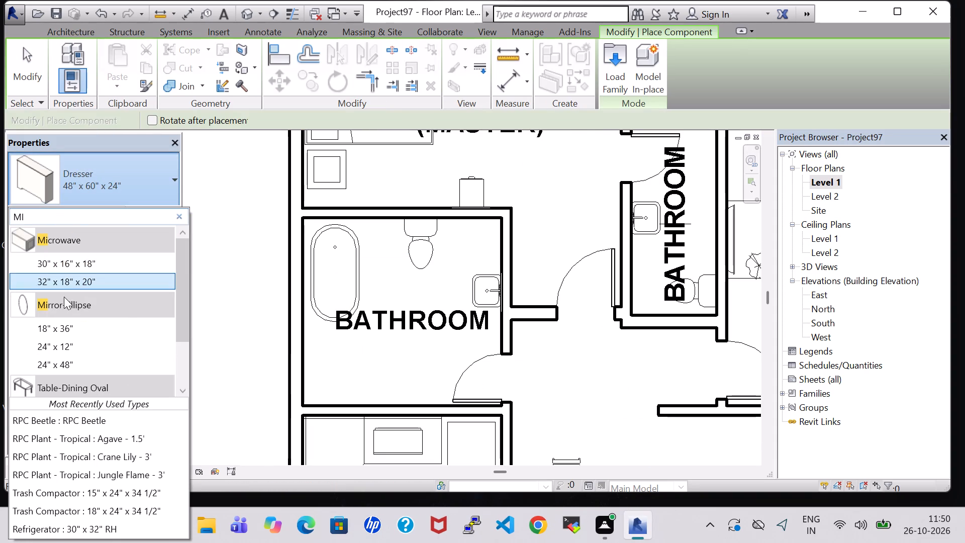
{"action": "left_click", "coordinate": [60, 325]}
{"action": "scroll", "coordinate": [322, 245], "scroll_direction": "up", "scroll_amount": 4}
{"action": "middle_click_drag", "start_coordinate": [445, 133], "coordinate": [408, 231]}
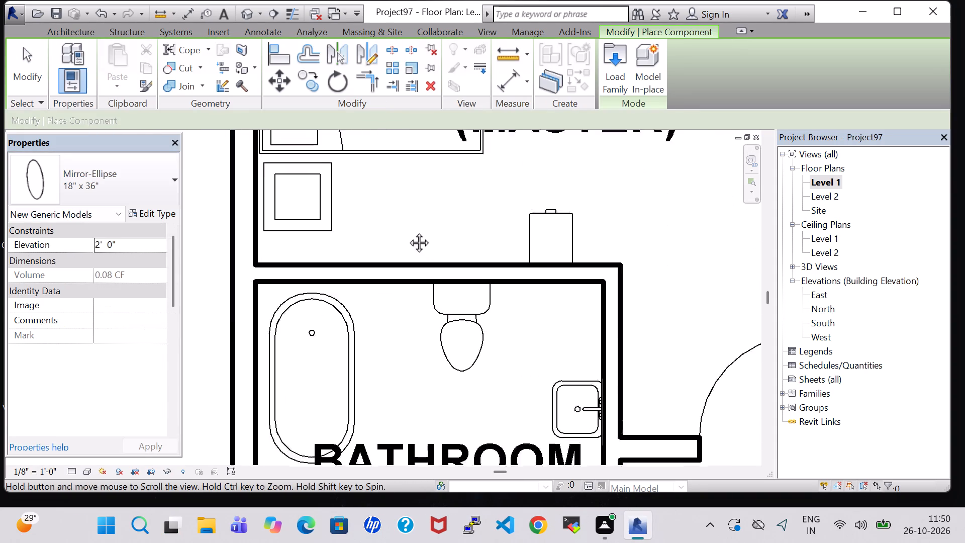
{"action": "middle_click_drag", "start_coordinate": [408, 231], "coordinate": [401, 267]}
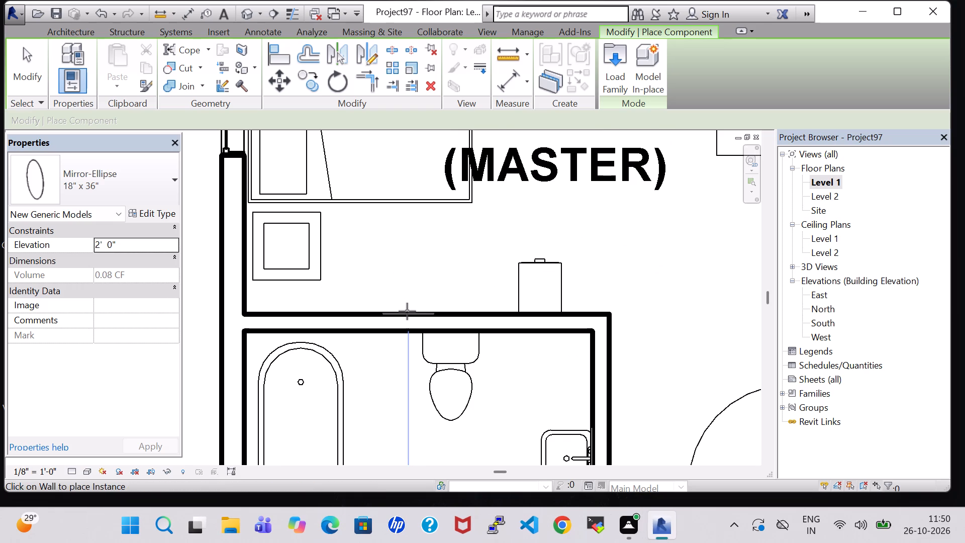
{"action": "scroll", "coordinate": [438, 264], "scroll_direction": "down", "scroll_amount": 6}
{"action": "middle_click", "coordinate": [466, 236]}
{"action": "scroll", "coordinate": [466, 236], "scroll_direction": "down", "scroll_amount": 1}
{"action": "middle_click_drag", "start_coordinate": [462, 247], "coordinate": [450, 283]}
{"action": "middle_click", "coordinate": [448, 288]}
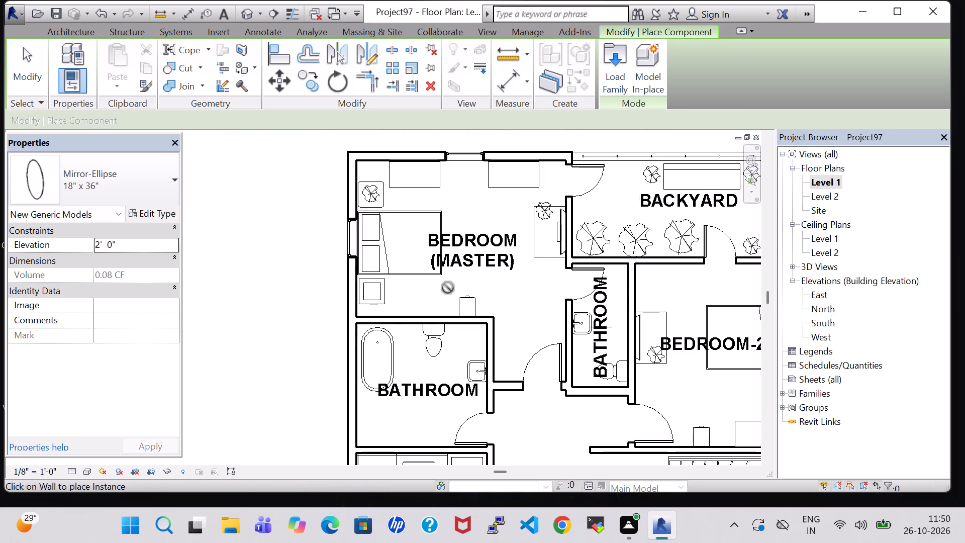
{"action": "scroll", "coordinate": [444, 288], "scroll_direction": "up", "scroll_amount": 2}
{"action": "scroll", "coordinate": [399, 319], "scroll_direction": "up", "scroll_amount": 5}
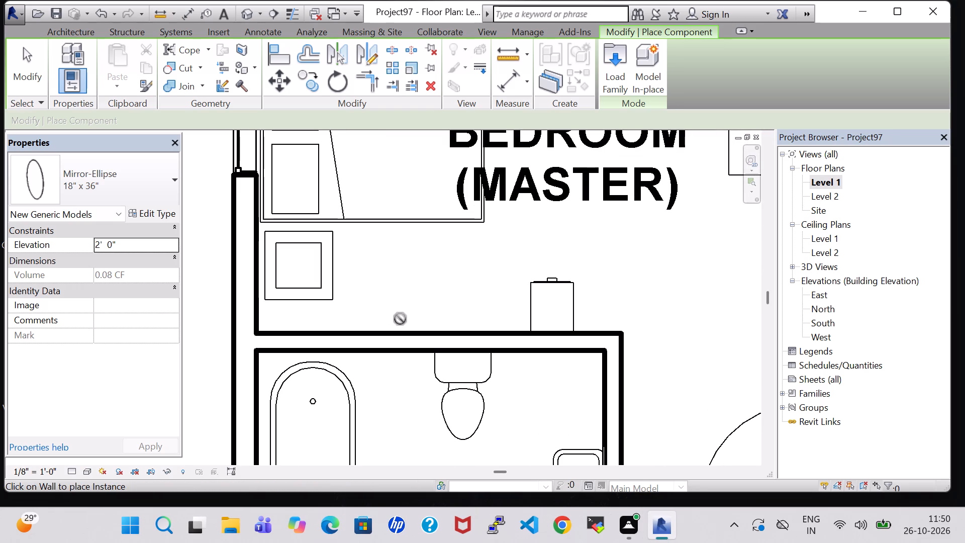
{"action": "left_click", "coordinate": [415, 330]}
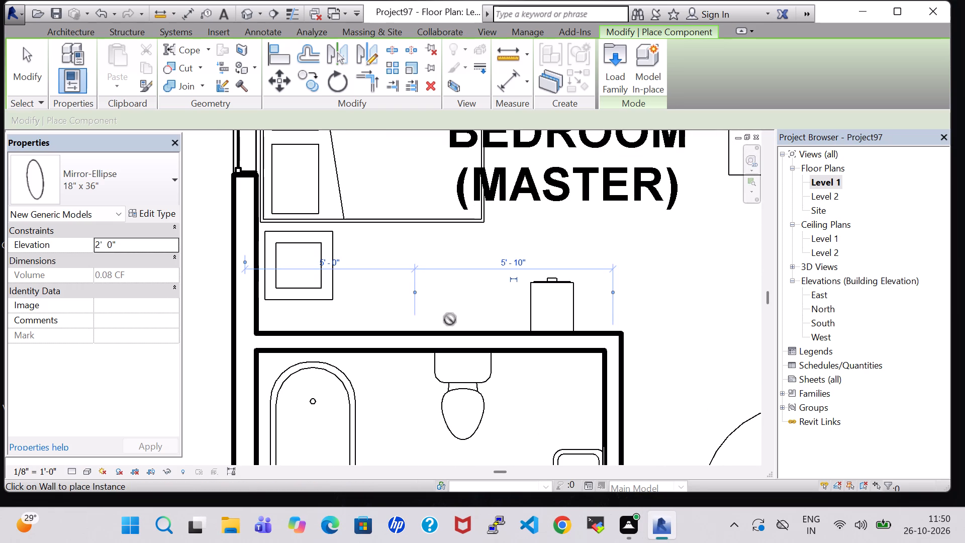
{"action": "key", "text": "Escape"}
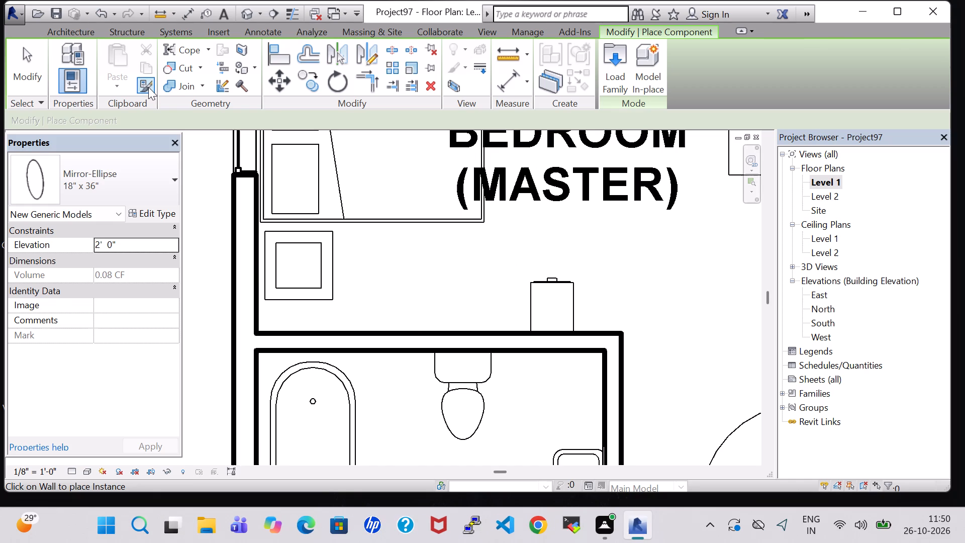
Load the Table-Ellipse family from the Tables folder of the US Imperial furniture library.
{"action": "key", "text": "Escape"}
{"action": "left_click", "coordinate": [151, 66]}
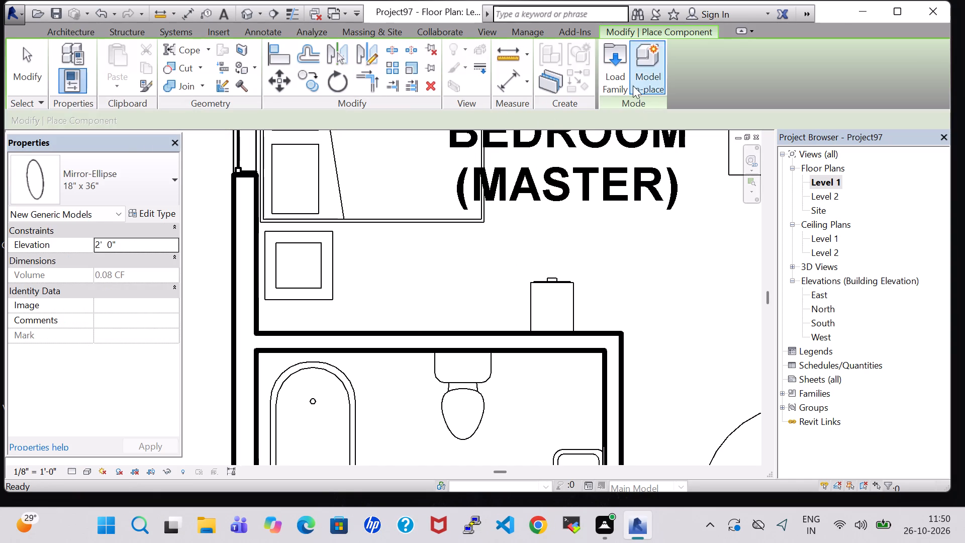
{"action": "left_click", "coordinate": [626, 79]}
{"action": "scroll", "coordinate": [595, 259], "scroll_direction": "down", "scroll_amount": 1}
{"action": "double_click", "coordinate": [559, 206]}
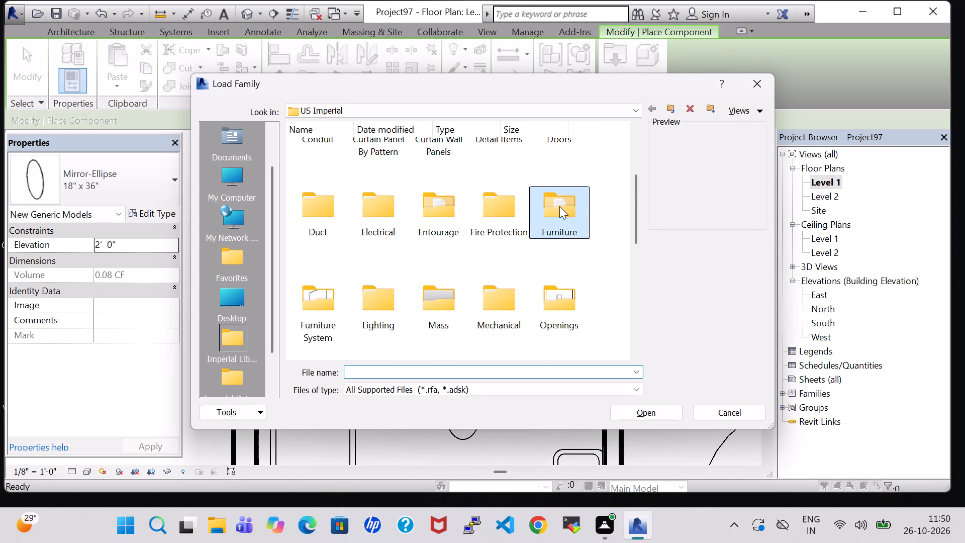
{"action": "double_click", "coordinate": [505, 178]}
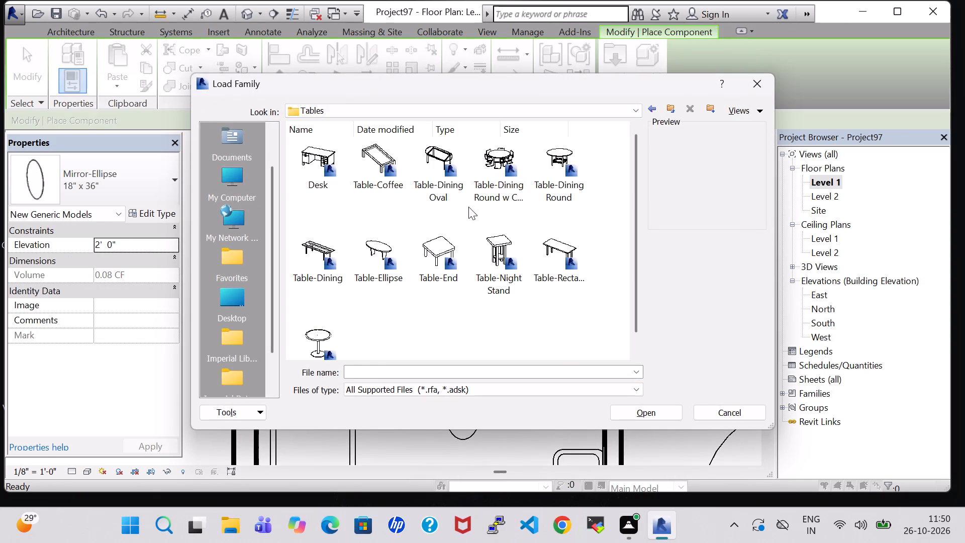
{"action": "left_click", "coordinate": [369, 249]}
{"action": "left_click", "coordinate": [673, 409]}
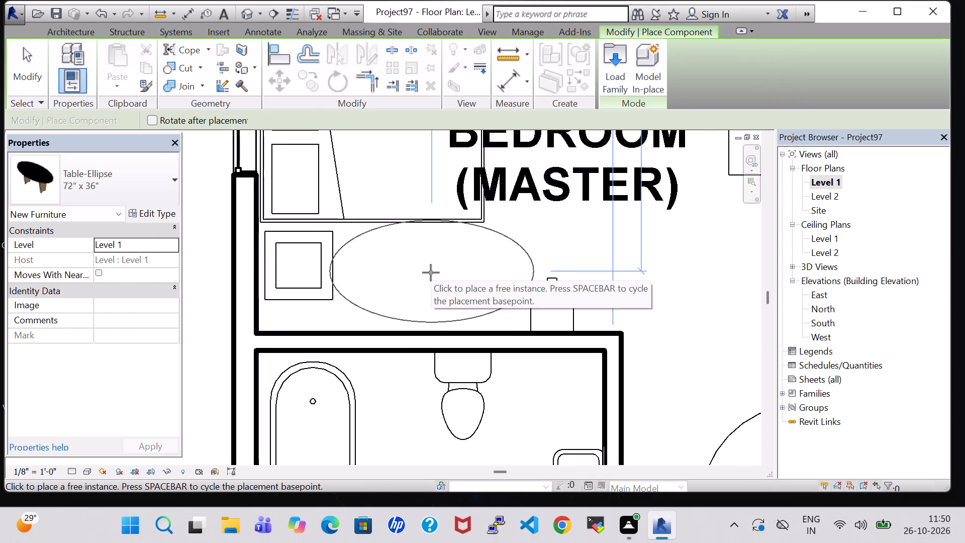
Place a 72" x 36" Table-Ellipse in the master bedroom between the south nightstand and file cabinet, about 4'-10" from the west wall.
{"action": "left_click", "coordinate": [420, 275]}
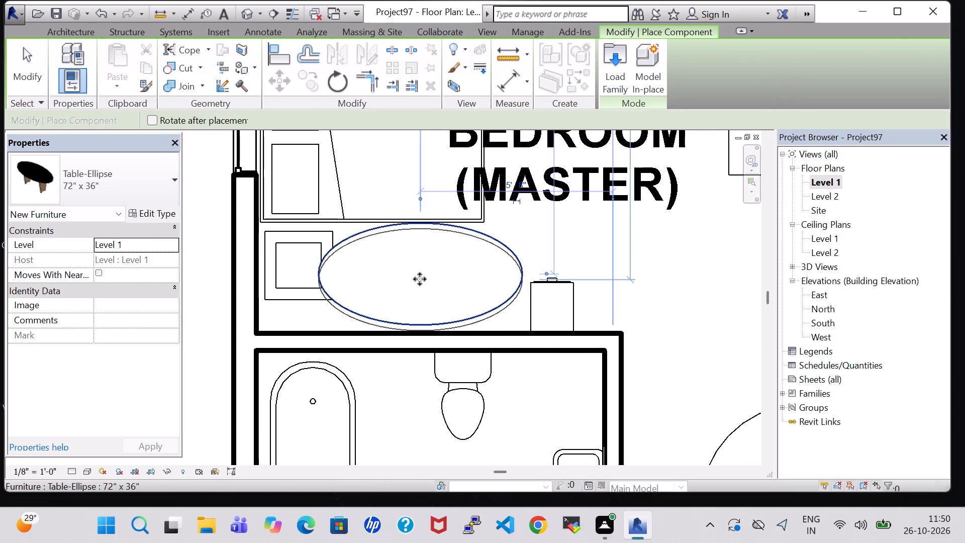
{"action": "key", "text": "Escape"}
{"action": "key", "text": "Escape"}
Set the Length of the Table-Ellipse 72" x 36" type to 3'-0".
{"action": "left_click", "coordinate": [516, 260]}
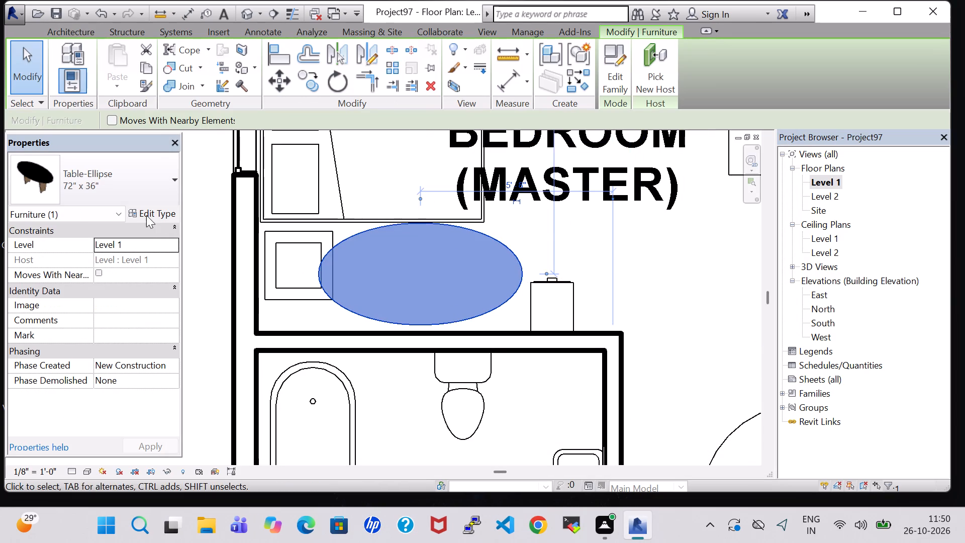
{"action": "left_click", "coordinate": [146, 215]}
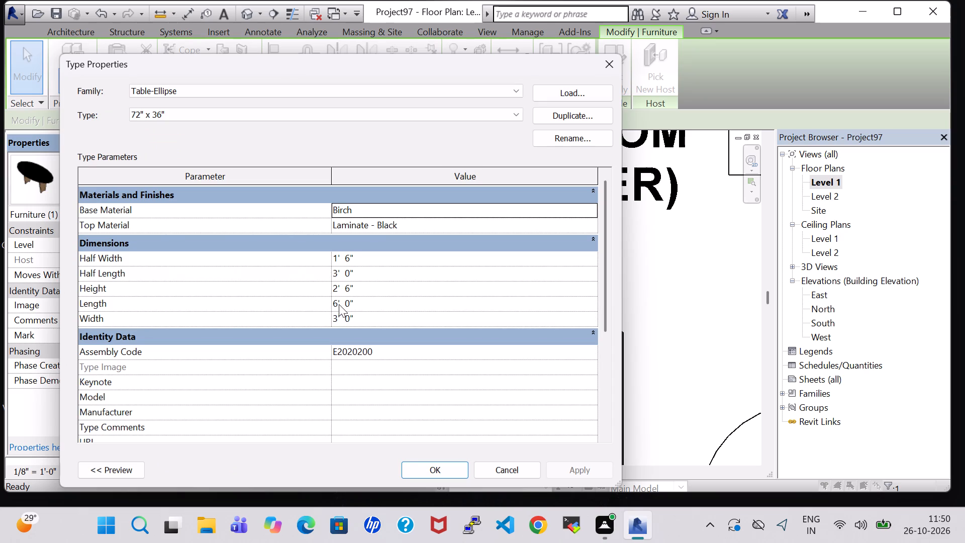
{"action": "left_click", "coordinate": [339, 304]}
{"action": "key", "text": "BackSpace"}
{"action": "key", "text": "3"}
{"action": "key", "text": "Return"}
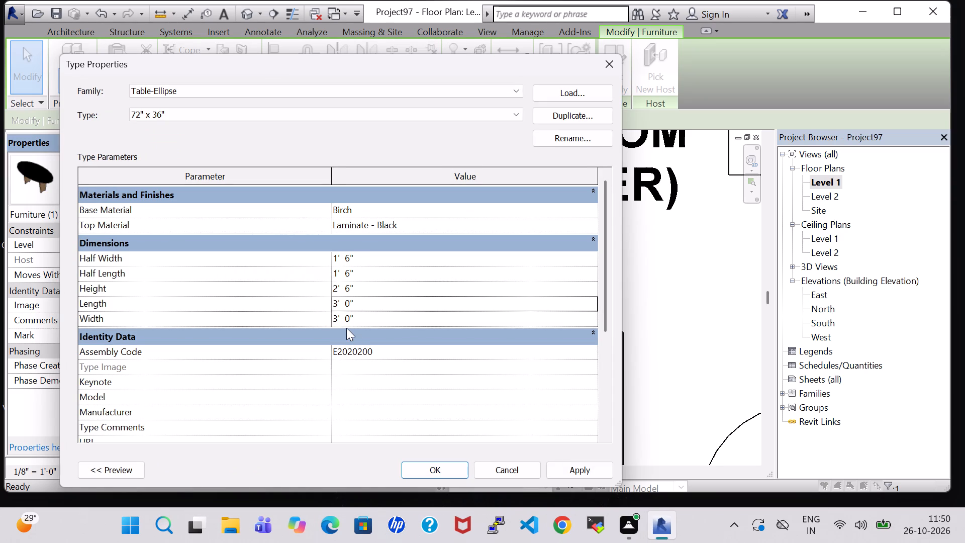
{"action": "left_click", "coordinate": [589, 471]}
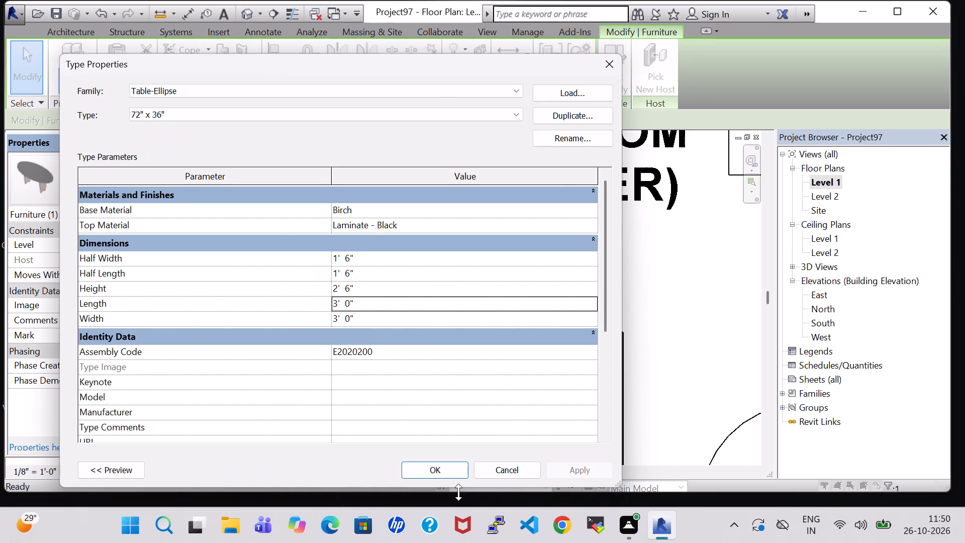
{"action": "left_click", "coordinate": [440, 468]}
{"action": "left_click", "coordinate": [662, 314]}
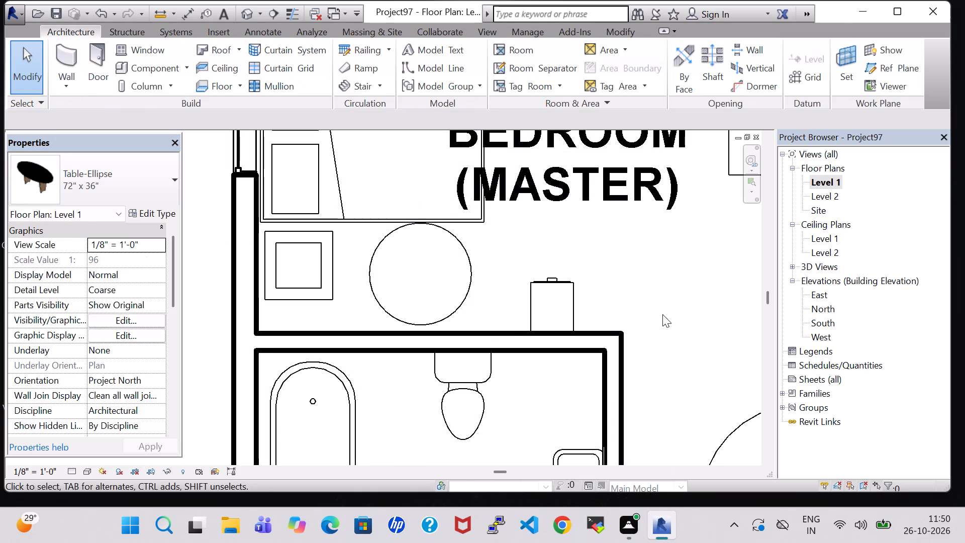
Nudge the round table slightly south toward the master bedroom's south wall.
{"action": "left_click", "coordinate": [463, 259]}
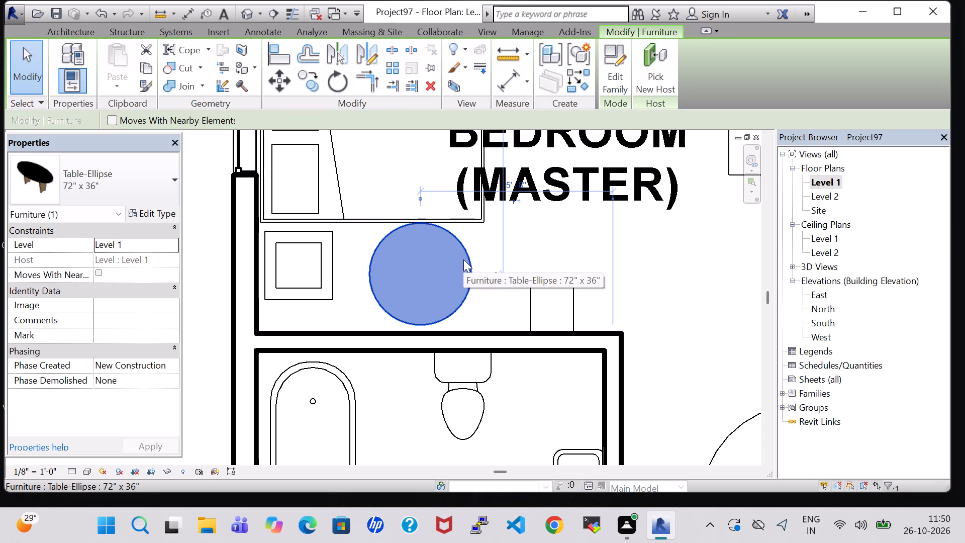
{"action": "key", "text": "Down"}
{"action": "left_click", "coordinate": [637, 265]}
In the 3D view, delete the 24" x 48" Mirror-Ellipse behind the file cabinet on the master bedroom's south wall.
{"action": "scroll", "coordinate": [637, 265], "scroll_direction": "down", "scroll_amount": 2}
{"action": "middle_click_drag", "start_coordinate": [637, 265], "coordinate": [523, 302]}
{"action": "scroll", "coordinate": [523, 302], "scroll_direction": "down", "scroll_amount": 6}
{"action": "middle_click_drag", "start_coordinate": [522, 302], "coordinate": [510, 307]}
{"action": "middle_click_drag", "start_coordinate": [486, 317], "coordinate": [476, 320]}
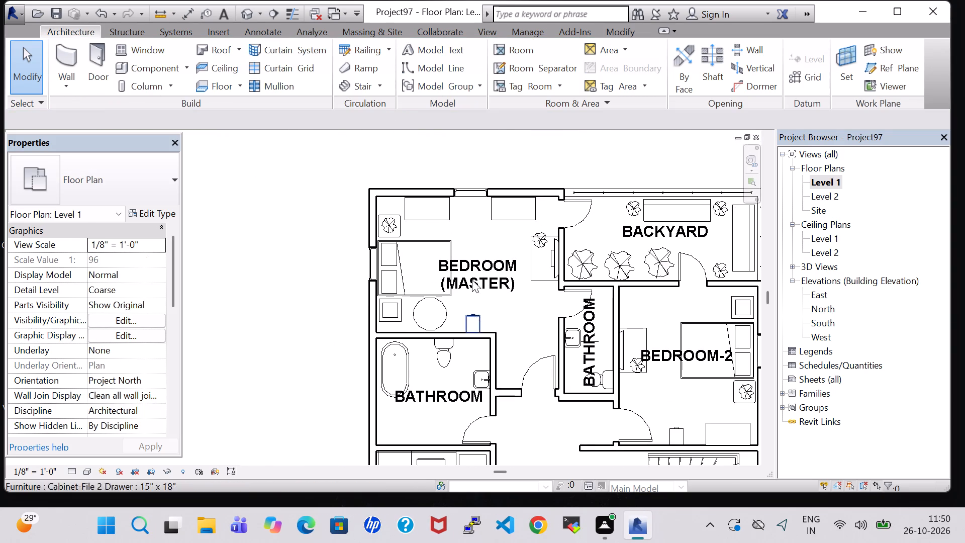
{"action": "left_click", "coordinate": [250, 12]}
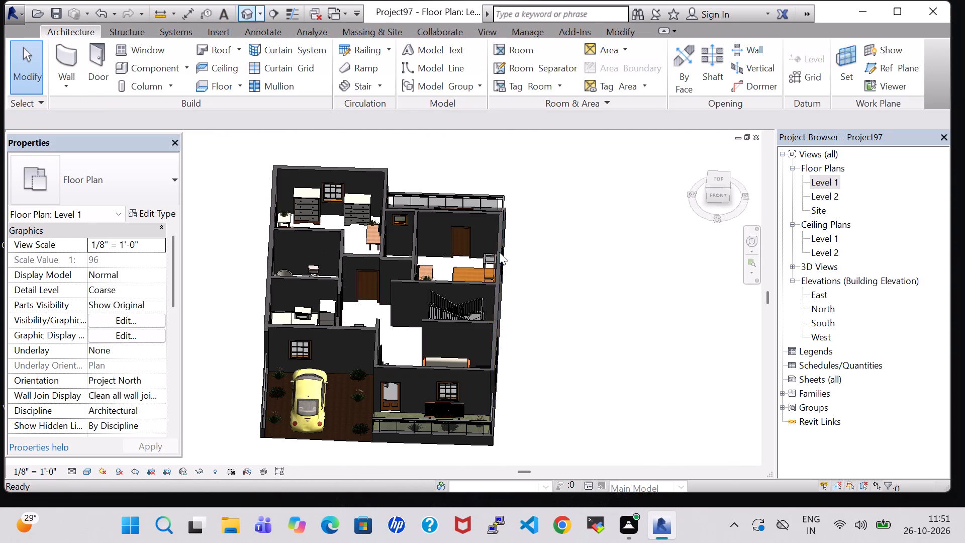
{"action": "middle_click_drag", "start_coordinate": [544, 196], "coordinate": [547, 217], "text": "shift"}
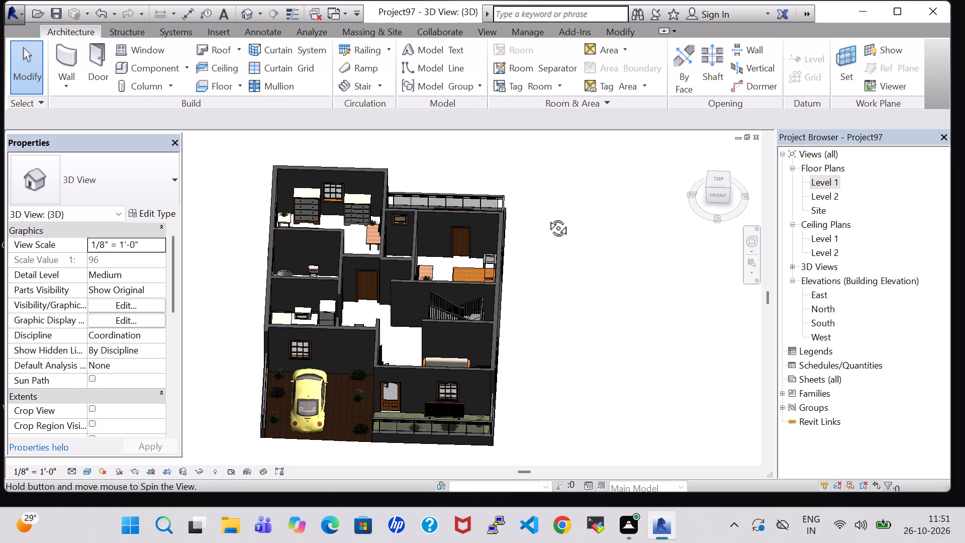
{"action": "middle_click_drag", "start_coordinate": [547, 217], "coordinate": [550, 307], "text": "shift"}
{"action": "middle_click_drag", "start_coordinate": [544, 232], "coordinate": [540, 330], "text": "shift"}
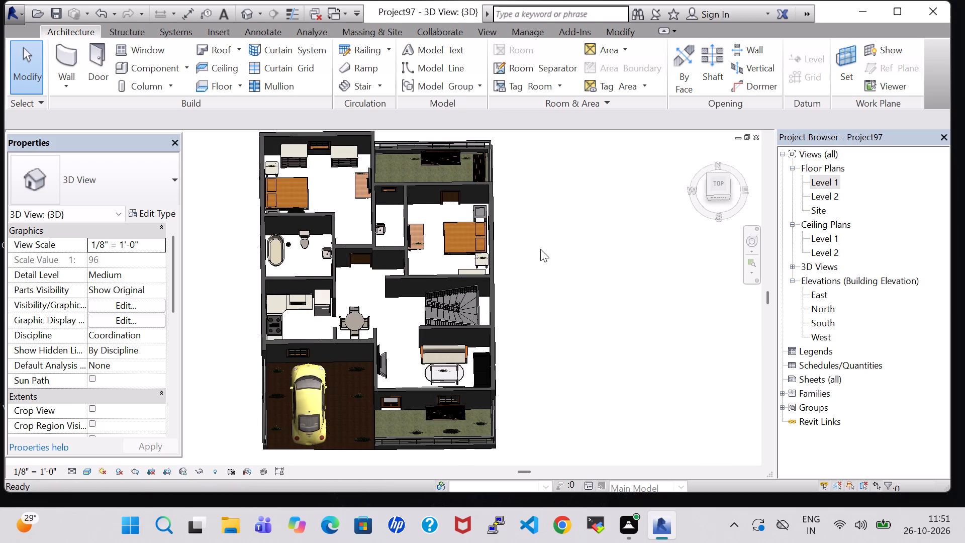
{"action": "scroll", "coordinate": [545, 210], "scroll_direction": "up", "scroll_amount": 2}
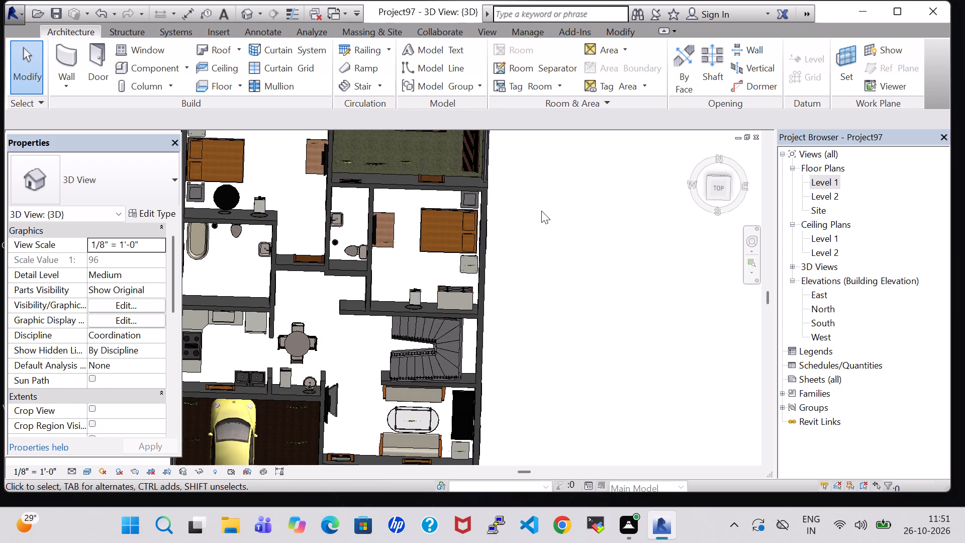
{"action": "scroll", "coordinate": [507, 207], "scroll_direction": "up", "scroll_amount": 1}
{"action": "middle_click_drag", "start_coordinate": [507, 208], "coordinate": [510, 208]}
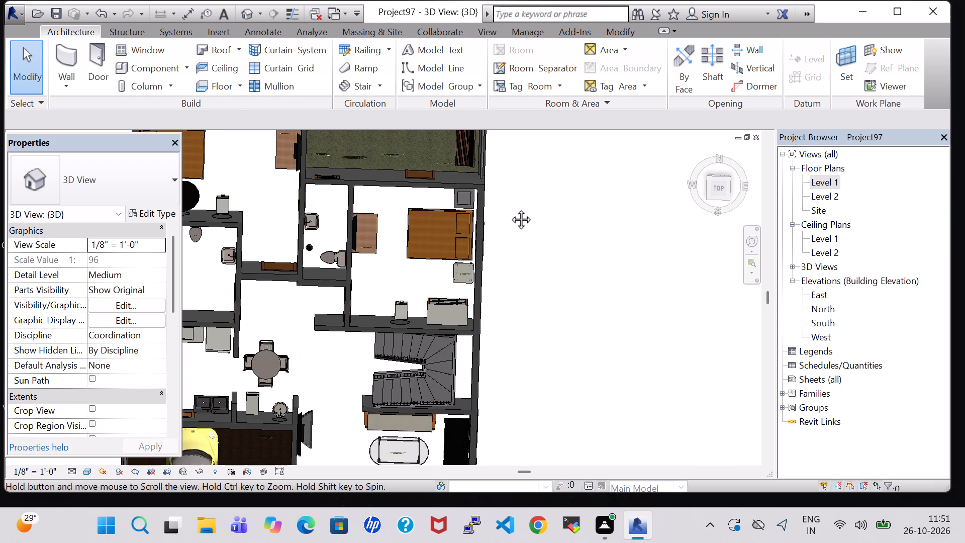
{"action": "middle_click_drag", "start_coordinate": [510, 208], "coordinate": [594, 264]}
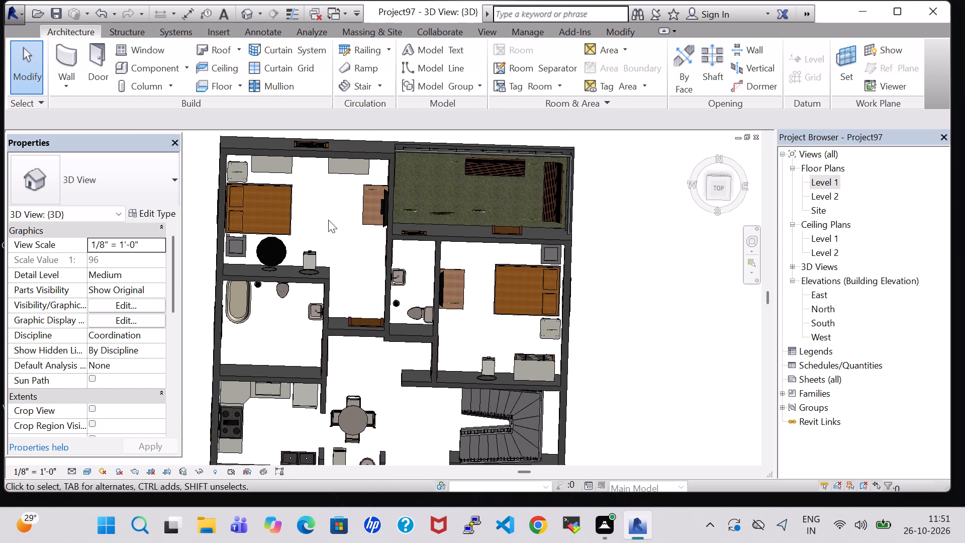
{"action": "middle_click", "coordinate": [328, 219], "text": "shift"}
{"action": "middle_click_drag", "start_coordinate": [328, 219], "coordinate": [332, 257], "text": "shift"}
{"action": "scroll", "coordinate": [326, 210], "scroll_direction": "up", "scroll_amount": 5}
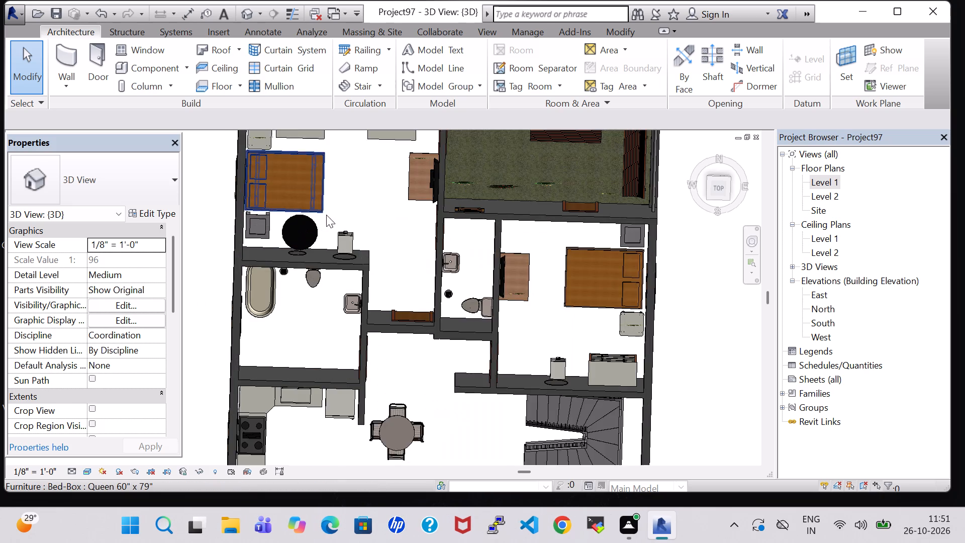
{"action": "scroll", "coordinate": [326, 223], "scroll_direction": "up", "scroll_amount": 5}
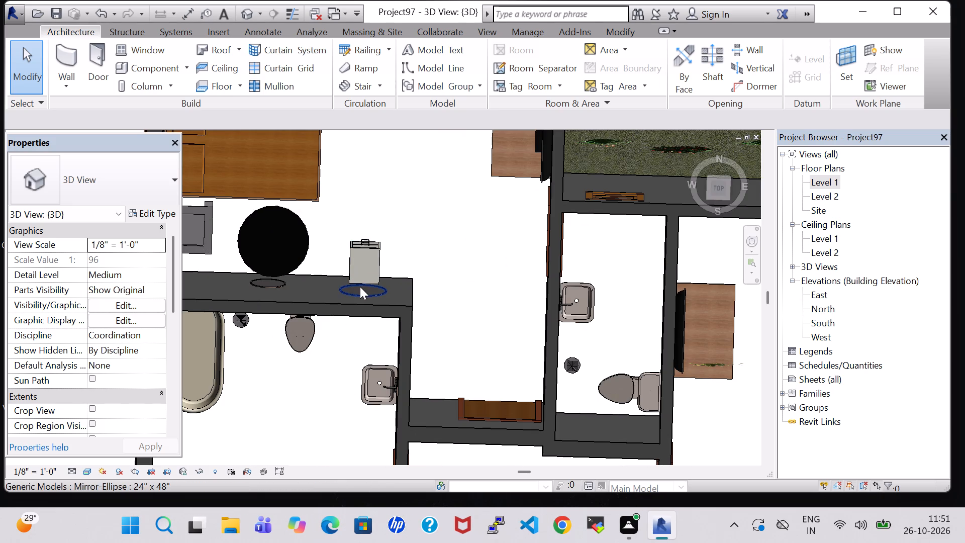
{"action": "left_click", "coordinate": [362, 290]}
{"action": "key", "text": "Delete"}
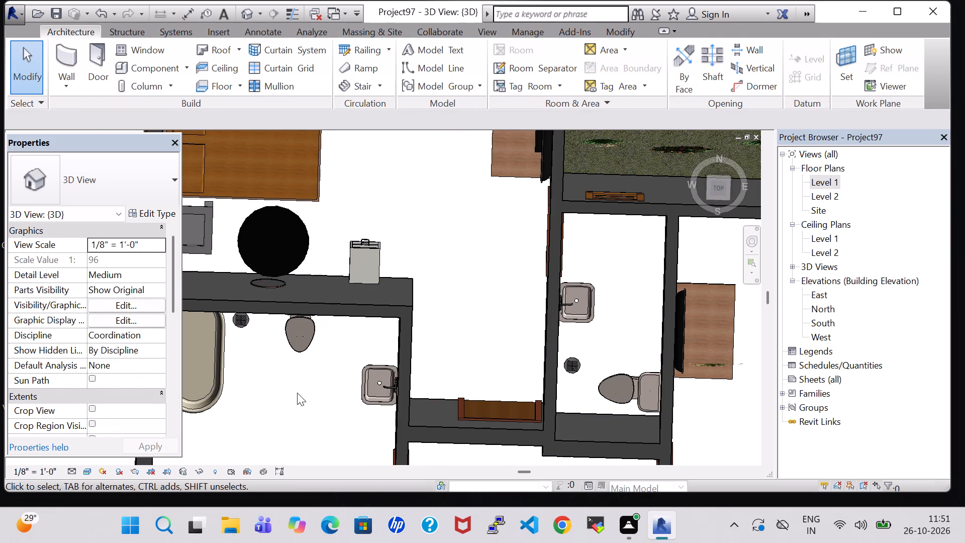
Raise the 18" x 36" Mirror-Ellipse above the master bedroom's round table to an elevation of 2'-8".
{"action": "middle_click_drag", "start_coordinate": [289, 393], "coordinate": [389, 370], "text": "shift"}
{"action": "middle_click_drag", "start_coordinate": [458, 378], "coordinate": [441, 253]}
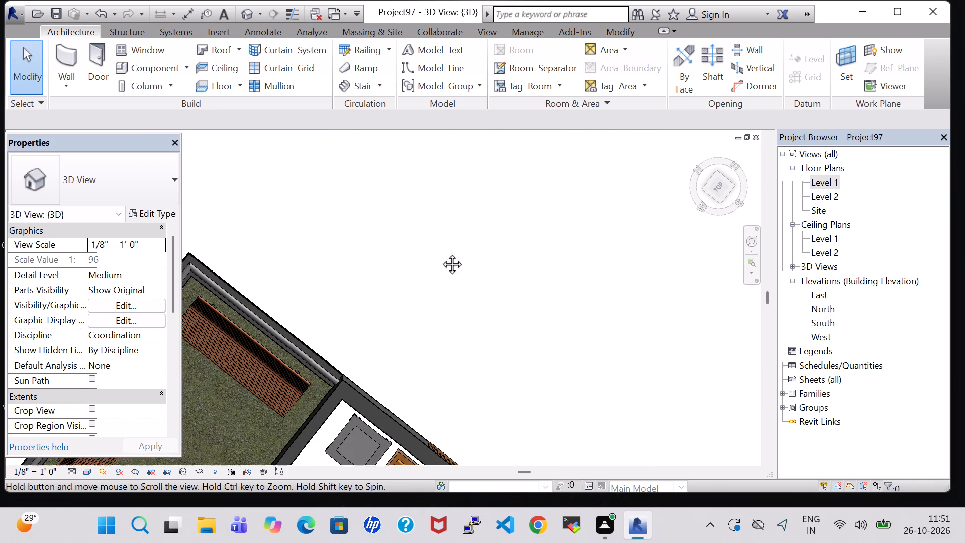
{"action": "middle_click_drag", "start_coordinate": [441, 253], "coordinate": [441, 190]}
{"action": "middle_click_drag", "start_coordinate": [558, 304], "coordinate": [505, 74]}
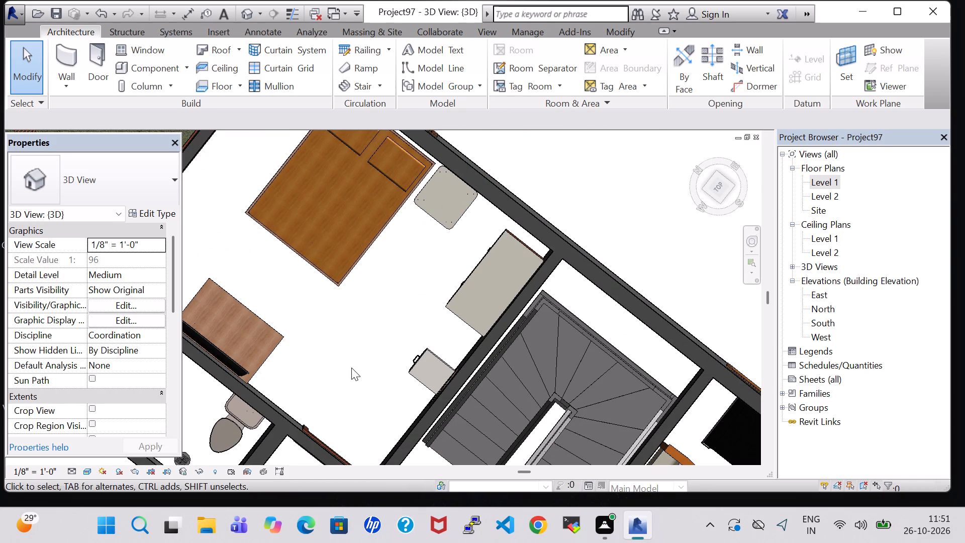
{"action": "middle_click_drag", "start_coordinate": [339, 367], "coordinate": [408, 346], "text": "shift"}
{"action": "middle_click_drag", "start_coordinate": [653, 375], "coordinate": [529, 209]}
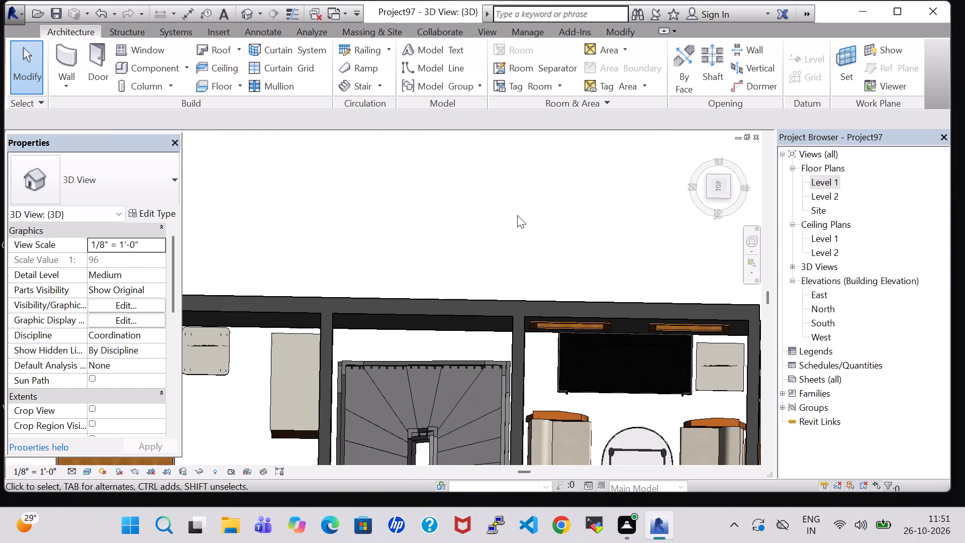
{"action": "middle_click_drag", "start_coordinate": [512, 240], "coordinate": [499, 94]}
{"action": "middle_click_drag", "start_coordinate": [406, 441], "coordinate": [413, 242]}
{"action": "middle_click_drag", "start_coordinate": [362, 327], "coordinate": [394, 289]}
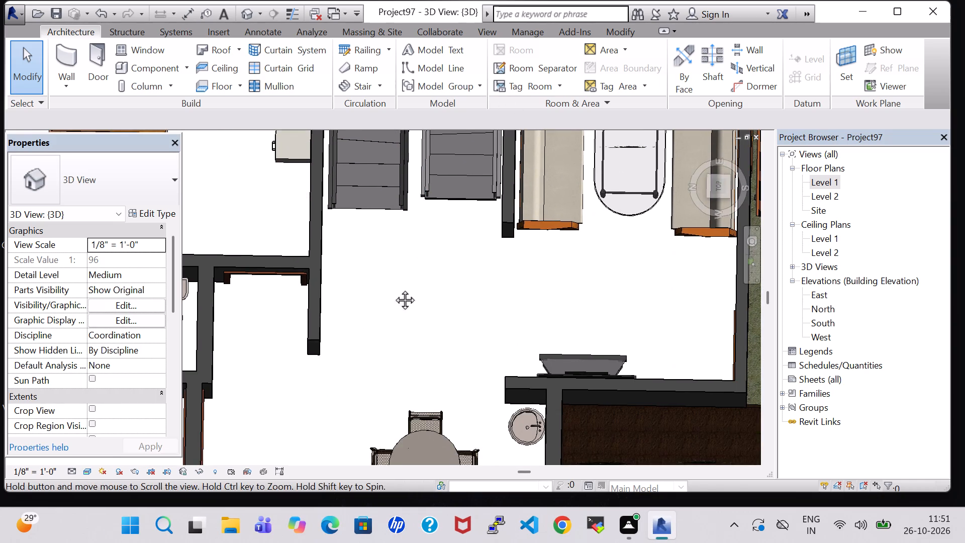
{"action": "middle_click_drag", "start_coordinate": [394, 289], "coordinate": [477, 119]}
{"action": "middle_click", "coordinate": [477, 119]}
{"action": "middle_click_drag", "start_coordinate": [345, 402], "coordinate": [413, 389]}
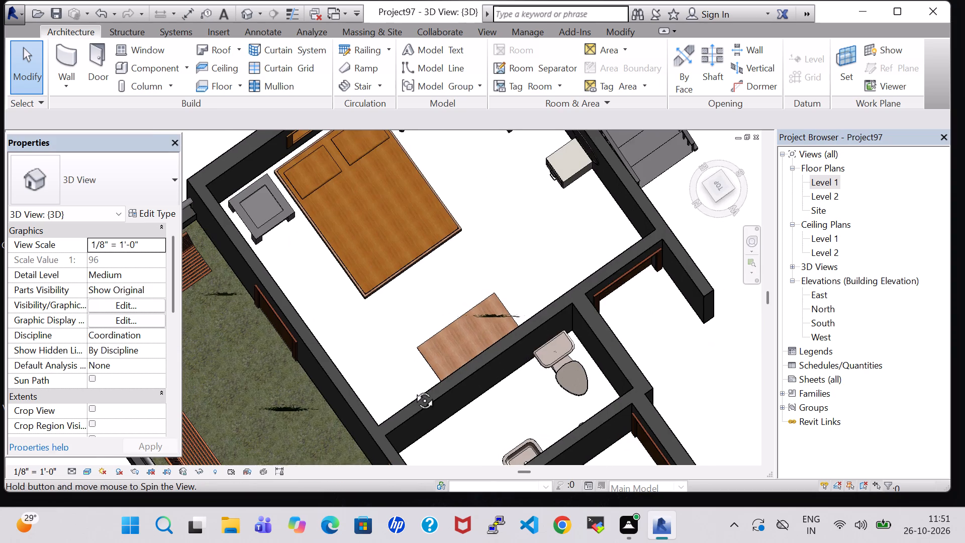
{"action": "middle_click_drag", "start_coordinate": [504, 396], "coordinate": [467, 178]}
{"action": "scroll", "coordinate": [467, 223], "scroll_direction": "down", "scroll_amount": 2}
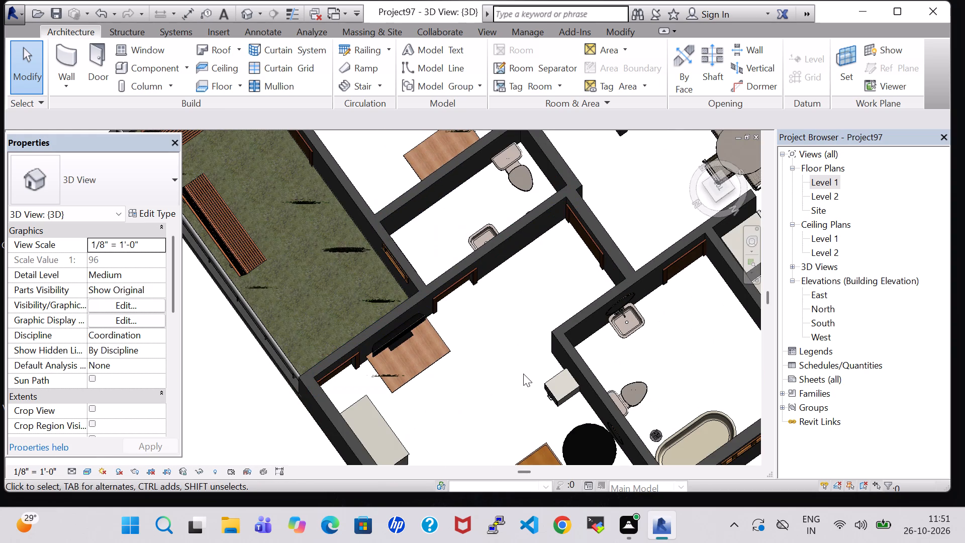
{"action": "middle_click_drag", "start_coordinate": [503, 393], "coordinate": [585, 319]}
{"action": "middle_click_drag", "start_coordinate": [655, 298], "coordinate": [548, 302]}
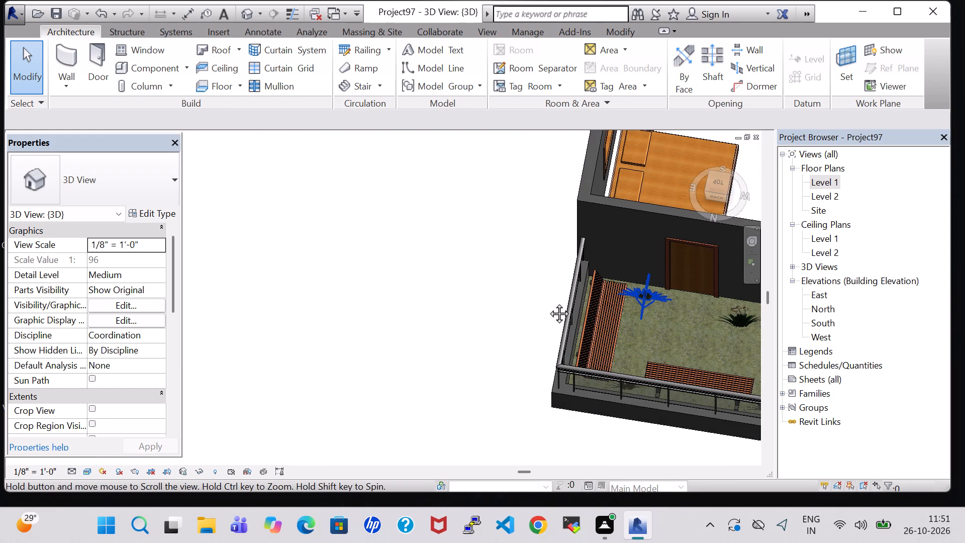
{"action": "middle_click_drag", "start_coordinate": [548, 302], "coordinate": [219, 311]}
{"action": "middle_click_drag", "start_coordinate": [613, 337], "coordinate": [528, 345]}
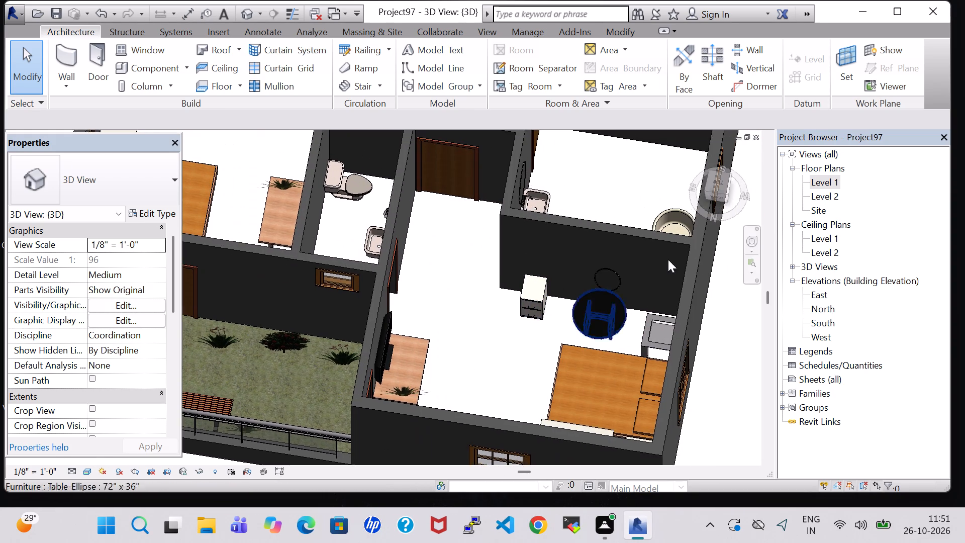
{"action": "scroll", "coordinate": [570, 263], "scroll_direction": "up", "scroll_amount": 5}
{"action": "left_click", "coordinate": [650, 282]}
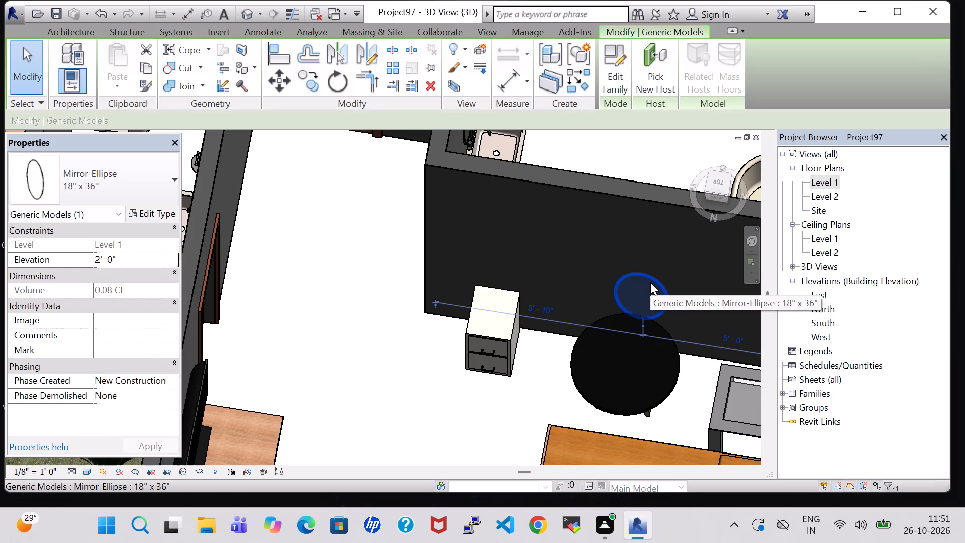
{"action": "key", "text": "Up"}
{"action": "key", "text": "Up"}
{"action": "key", "text": "Up"}
{"action": "key", "text": "Up"}
{"action": "key", "text": "Up"}
{"action": "key", "text": "Up"}
{"action": "key", "text": "Up"}
{"action": "key", "text": "Up"}
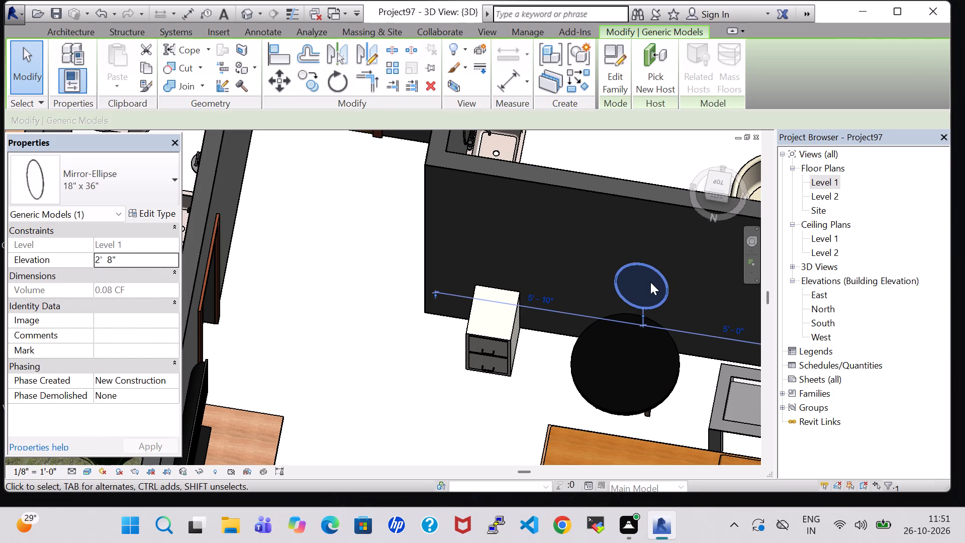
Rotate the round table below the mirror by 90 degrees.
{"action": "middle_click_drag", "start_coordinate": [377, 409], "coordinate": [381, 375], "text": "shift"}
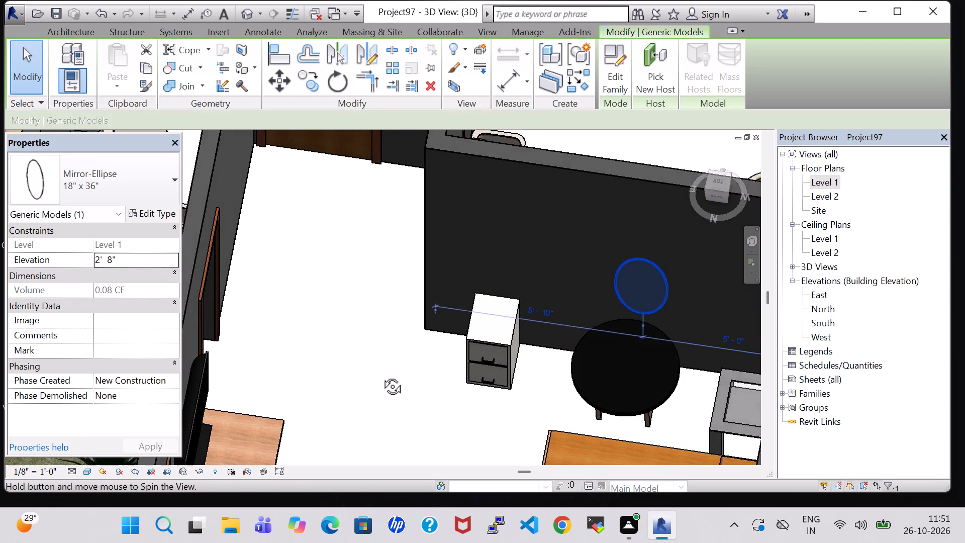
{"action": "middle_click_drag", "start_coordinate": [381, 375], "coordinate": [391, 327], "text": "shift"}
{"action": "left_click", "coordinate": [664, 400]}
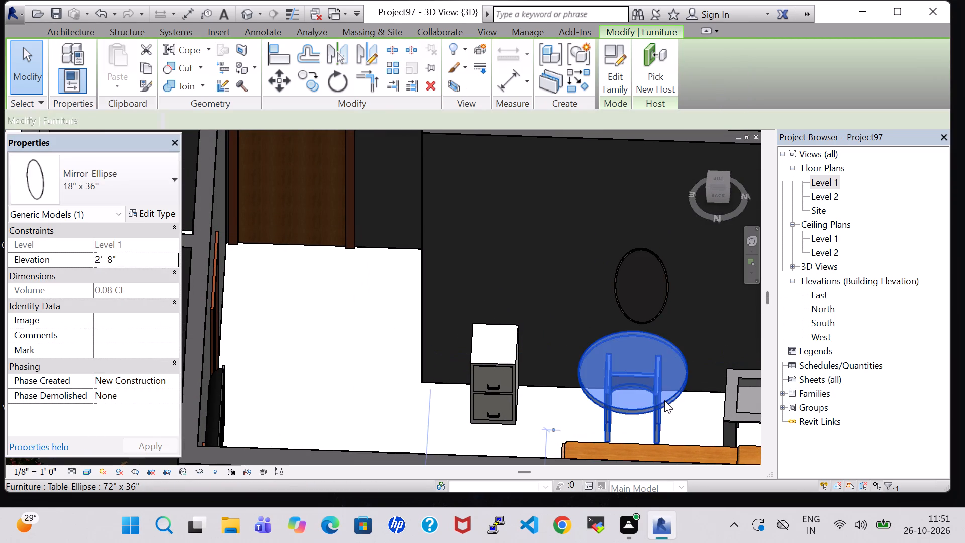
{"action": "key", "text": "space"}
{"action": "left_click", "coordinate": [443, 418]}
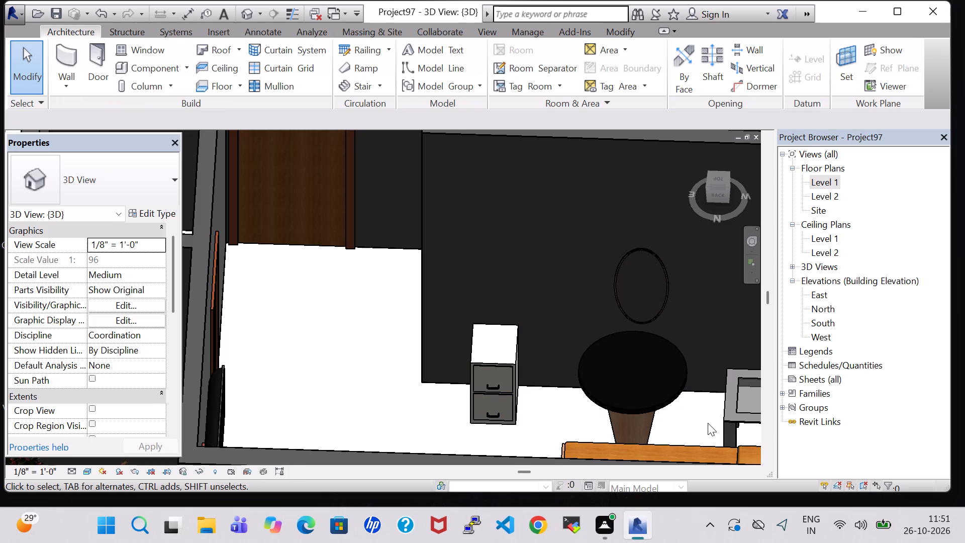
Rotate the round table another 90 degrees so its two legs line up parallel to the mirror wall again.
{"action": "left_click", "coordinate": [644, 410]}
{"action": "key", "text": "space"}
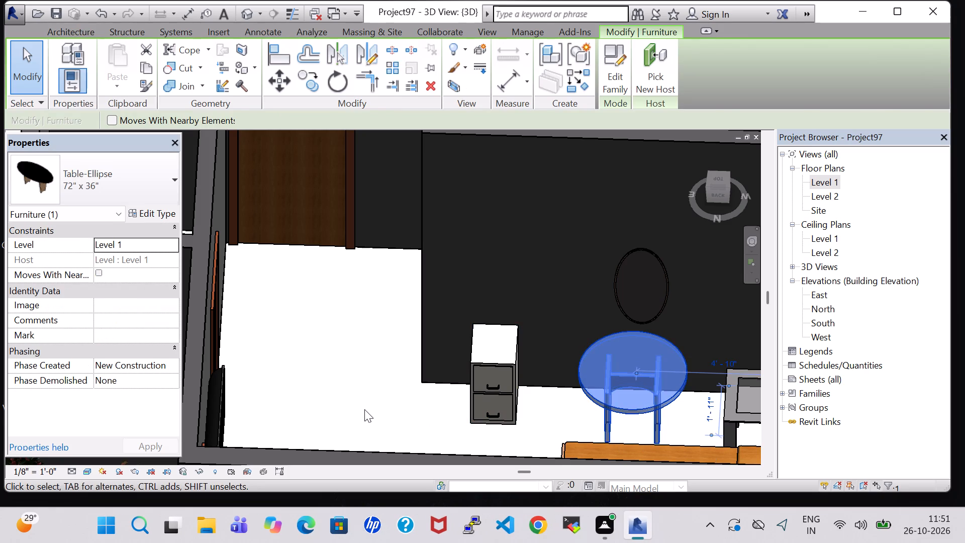
Shift the 18" x 36" Mirror-Ellipse above the master bedroom's round table slightly east and raise it to an elevation of 3'-10".
{"action": "left_click", "coordinate": [364, 409]}
{"action": "left_click", "coordinate": [628, 314]}
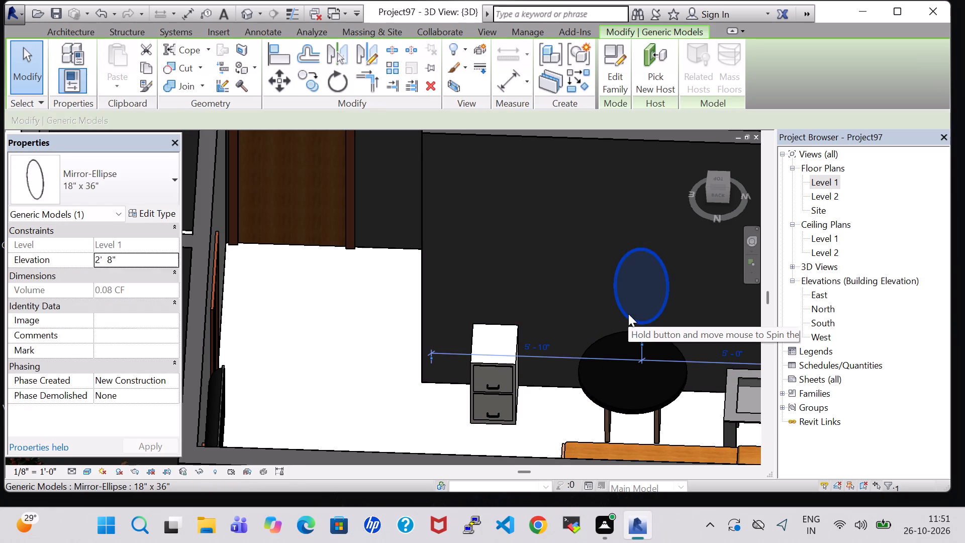
{"action": "key", "text": "Left"}
{"action": "key", "text": "Left"}
{"action": "key", "text": "Left"}
{"action": "key", "text": "Left"}
{"action": "key", "text": "Up"}
{"action": "key", "text": "Up"}
{"action": "key", "text": "Up"}
{"action": "key", "text": "Up"}
{"action": "key", "text": "Up"}
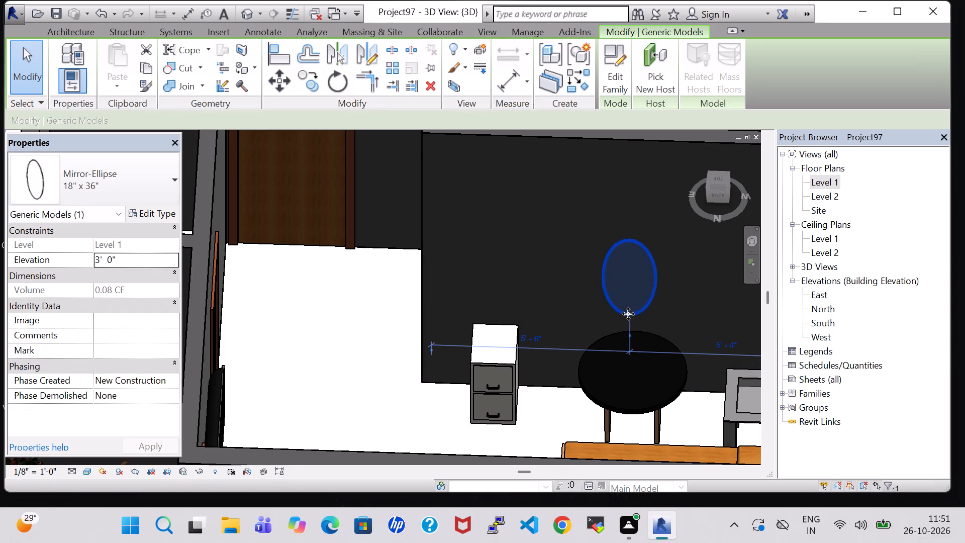
{"action": "key", "text": "Up"}
{"action": "key", "text": "Up"}
{"action": "key", "text": "Up"}
{"action": "key", "text": "Up"}
{"action": "key", "text": "Up"}
{"action": "key", "text": "Up"}
{"action": "key", "text": "Up"}
{"action": "key", "text": "Up"}
{"action": "key", "text": "Up"}
{"action": "key", "text": "Up"}
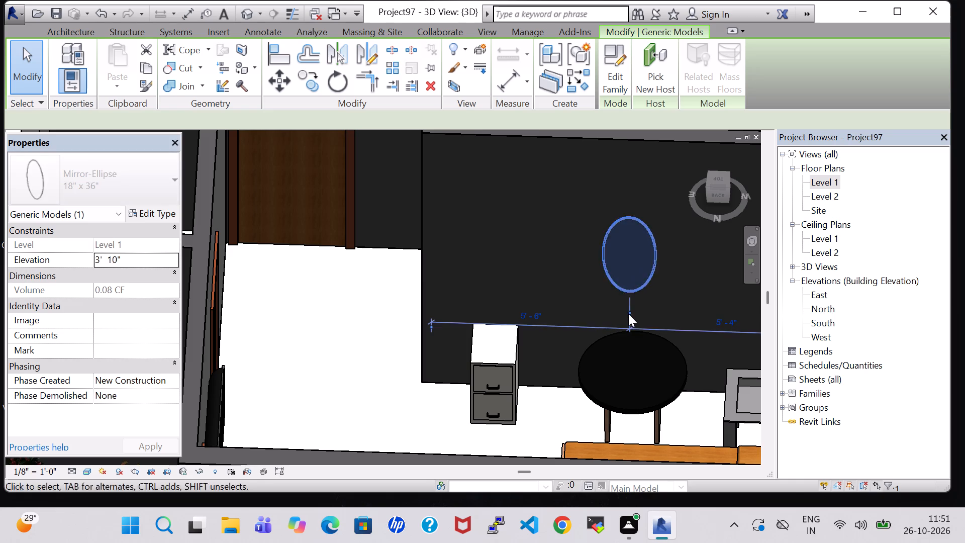
{"action": "key", "text": "Up"}
{"action": "key", "text": "Down"}
{"action": "key", "text": "Down"}
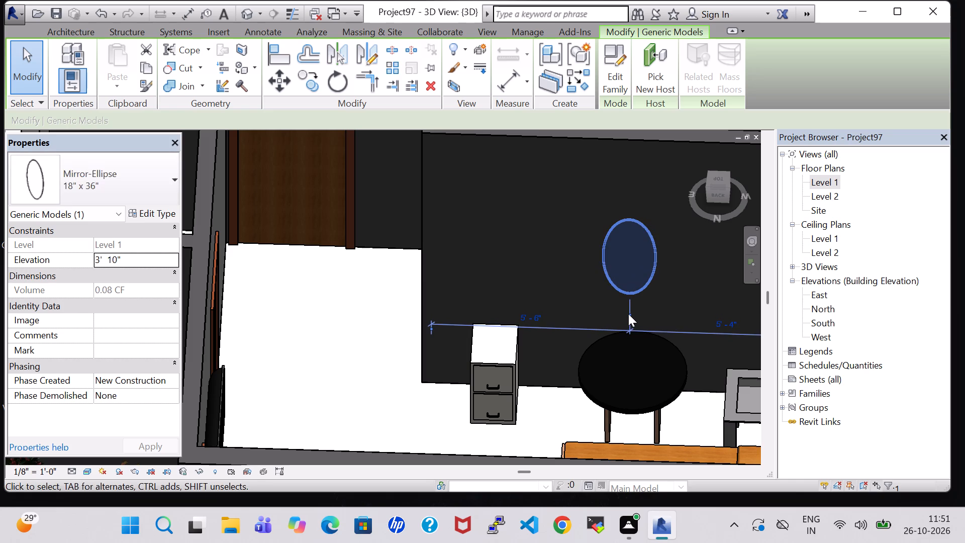
{"action": "left_click", "coordinate": [662, 389]}
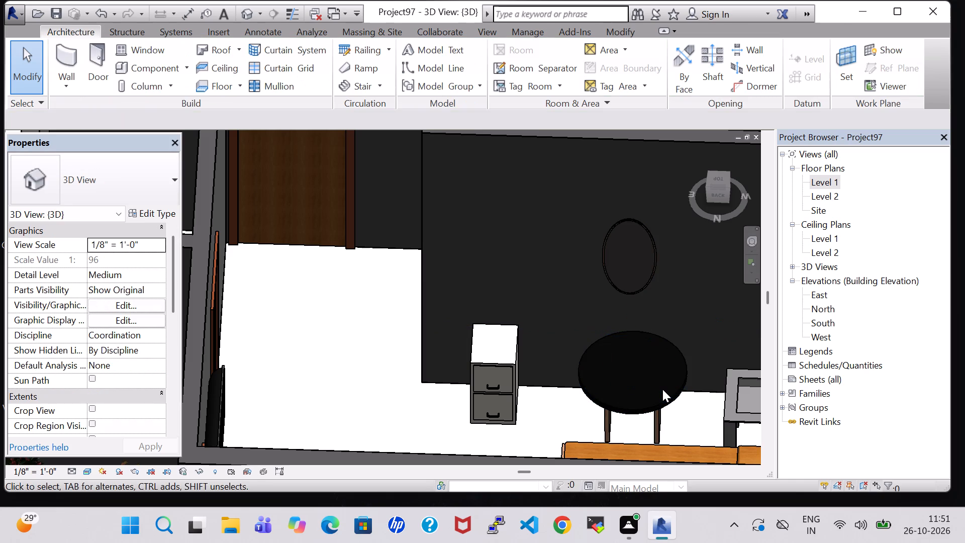
Delete the 72" x 36" Table-Ellipse from the master bedroom in the Level 1 floor plan.
{"action": "double_click", "coordinate": [825, 183]}
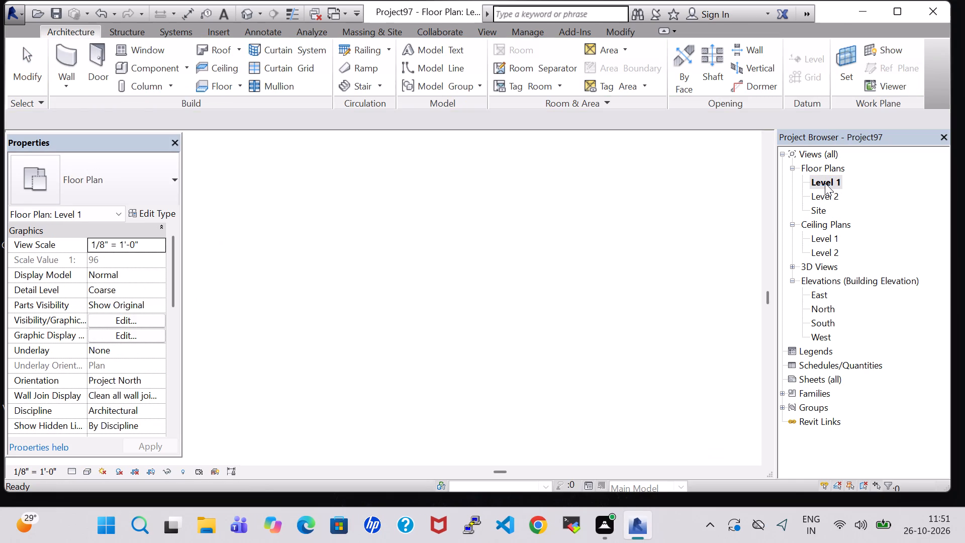
{"action": "scroll", "coordinate": [626, 262], "scroll_direction": "down", "scroll_amount": 3}
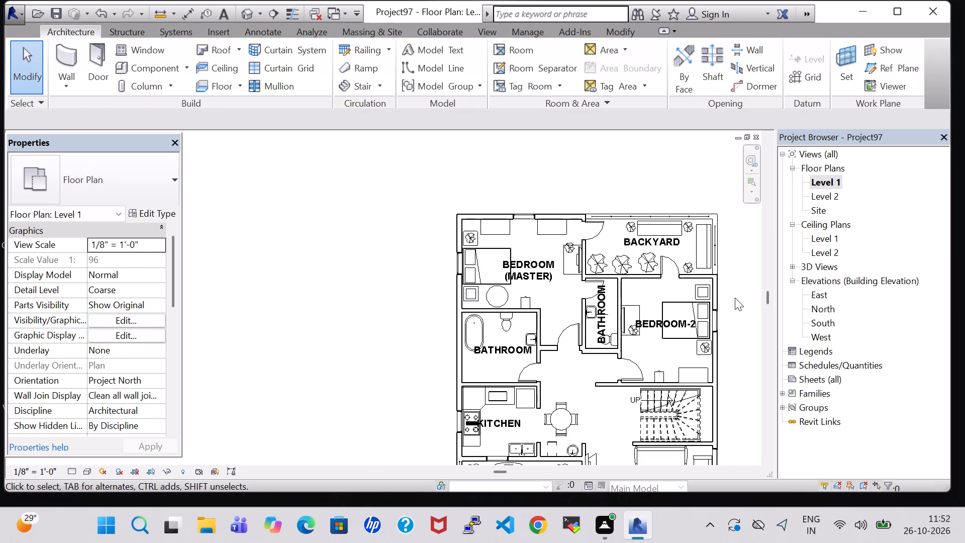
{"action": "left_click", "coordinate": [505, 292]}
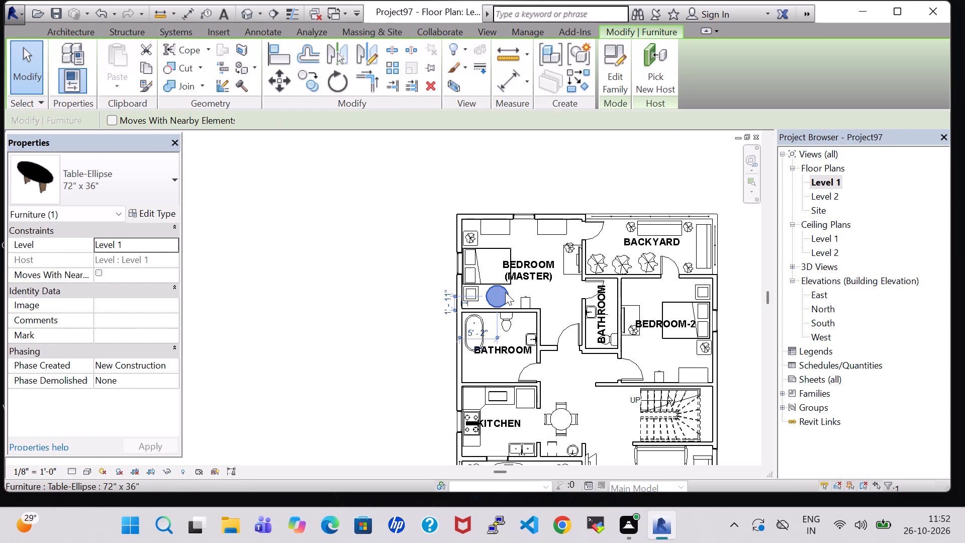
{"action": "key", "text": "Delete"}
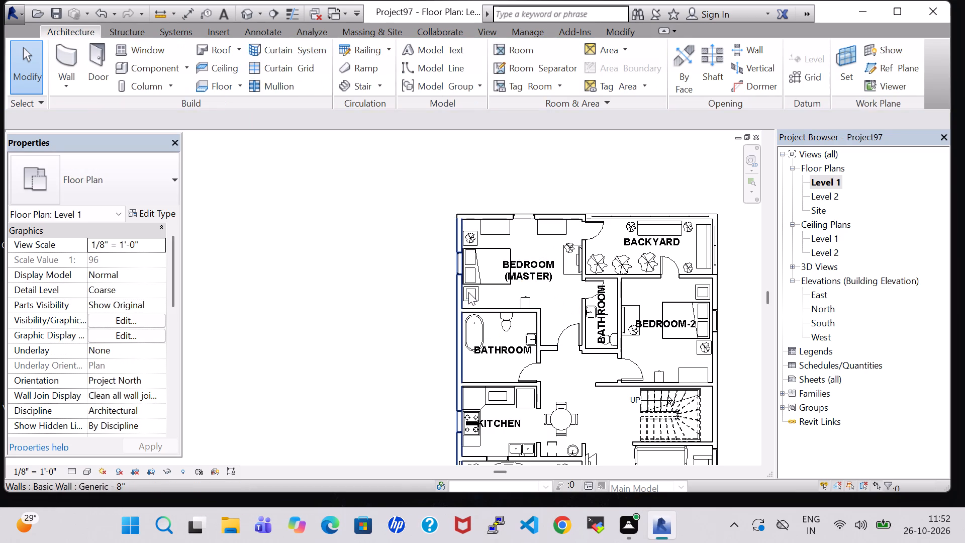
Move the 24" x 24" x 24" Table-Coffee from beside the master bed east along the south wall to the removed round table's spot.
{"action": "left_click", "coordinate": [471, 292]}
{"action": "key", "text": "Right"}
{"action": "key", "text": "Right"}
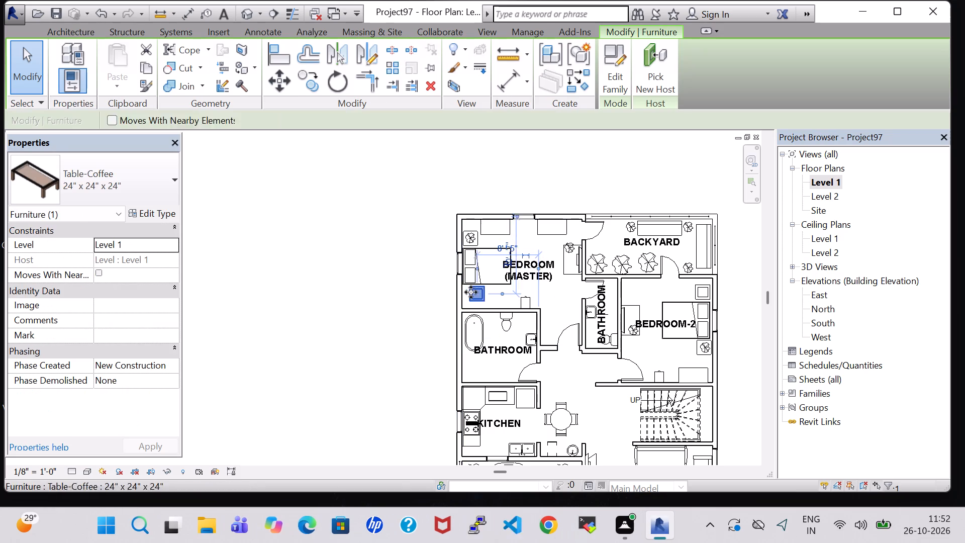
{"action": "key", "text": "Right"}
{"action": "key", "text": "Right"}
{"action": "key", "text": "Right"}
{"action": "key", "text": "Right"}
{"action": "key", "text": "Right"}
{"action": "key", "text": "Right"}
{"action": "key", "text": "Right"}
{"action": "key", "text": "Down"}
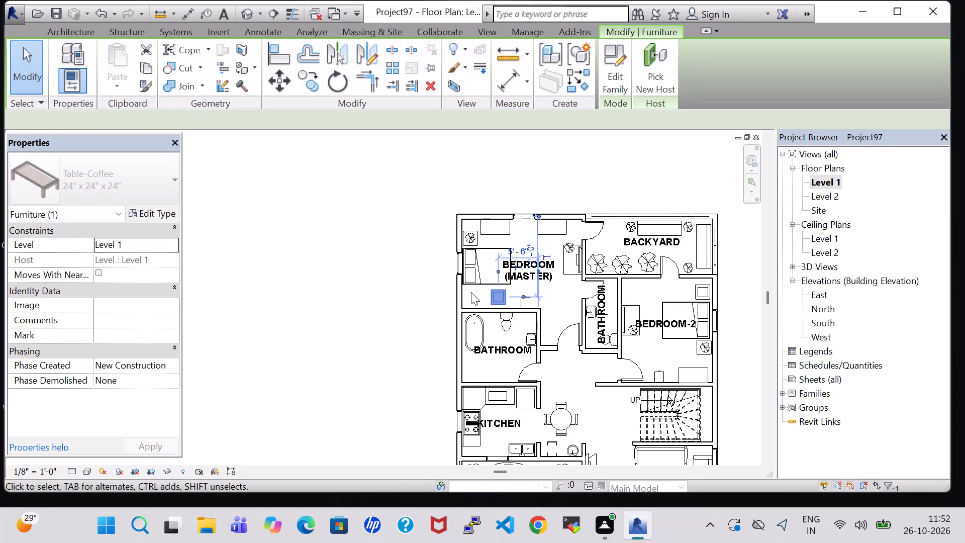
{"action": "key", "text": "Down"}
{"action": "key", "text": "Right"}
{"action": "key", "text": "Up"}
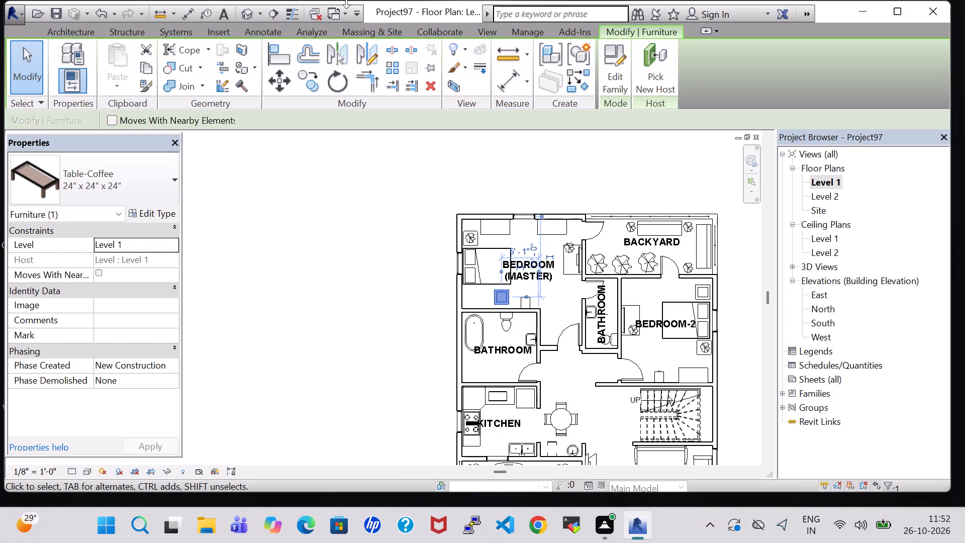
Fine-tune the coffee table's position in the 3D view and Level 1 plan so it sits centred beneath the mirror and closer to the wall.
{"action": "left_click", "coordinate": [240, 13]}
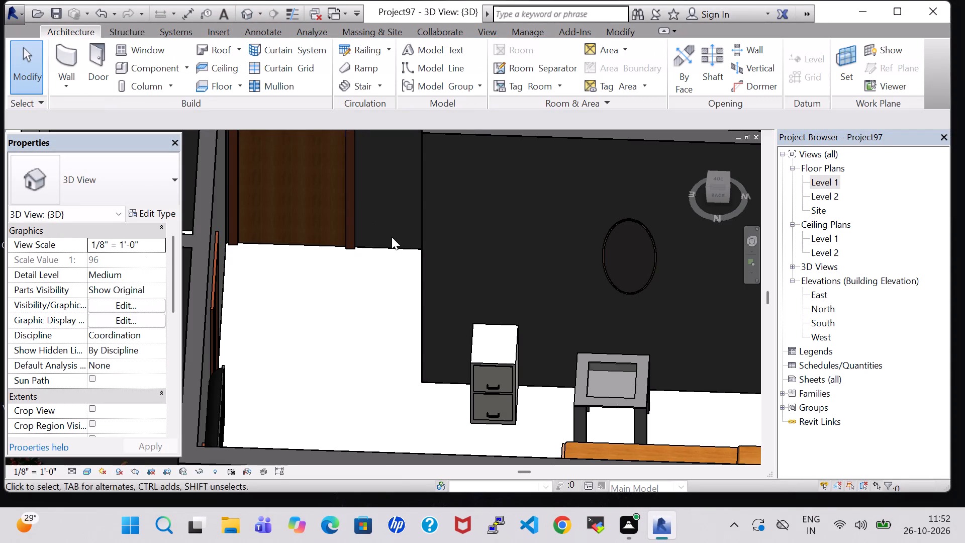
{"action": "left_click", "coordinate": [627, 380]}
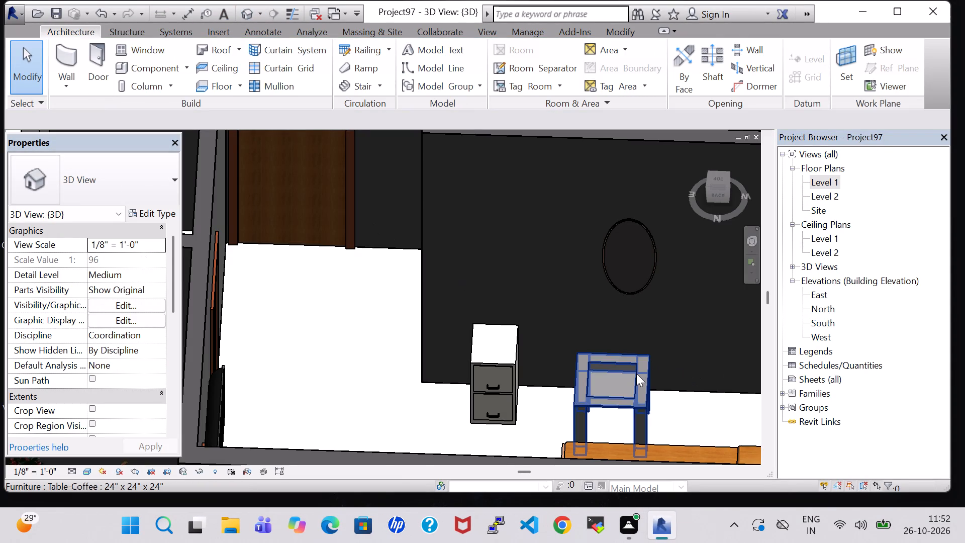
{"action": "left_click", "coordinate": [636, 374]}
{"action": "key", "text": "Right"}
{"action": "key", "text": "Right"}
{"action": "key", "text": "Right"}
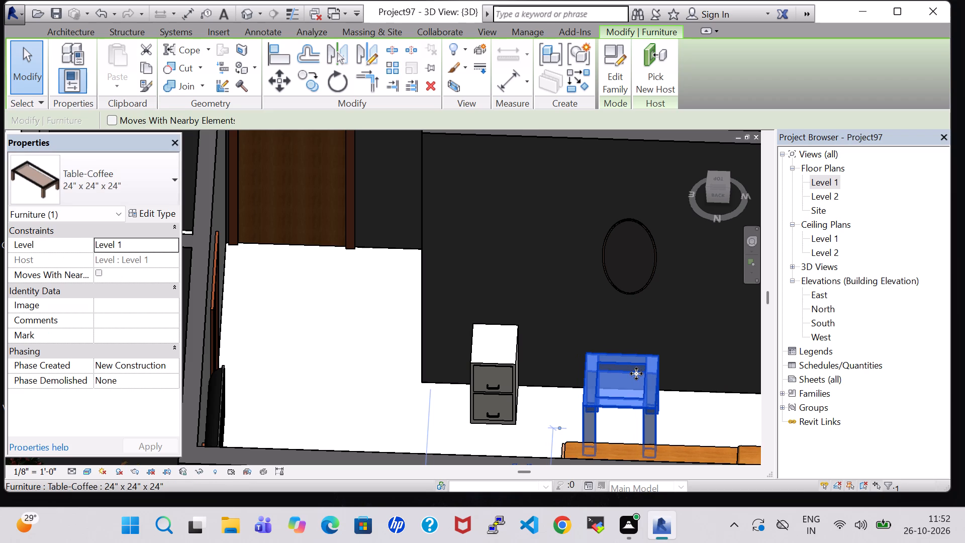
{"action": "key", "text": "Up"}
{"action": "key", "text": "Up"}
{"action": "key", "text": "Right"}
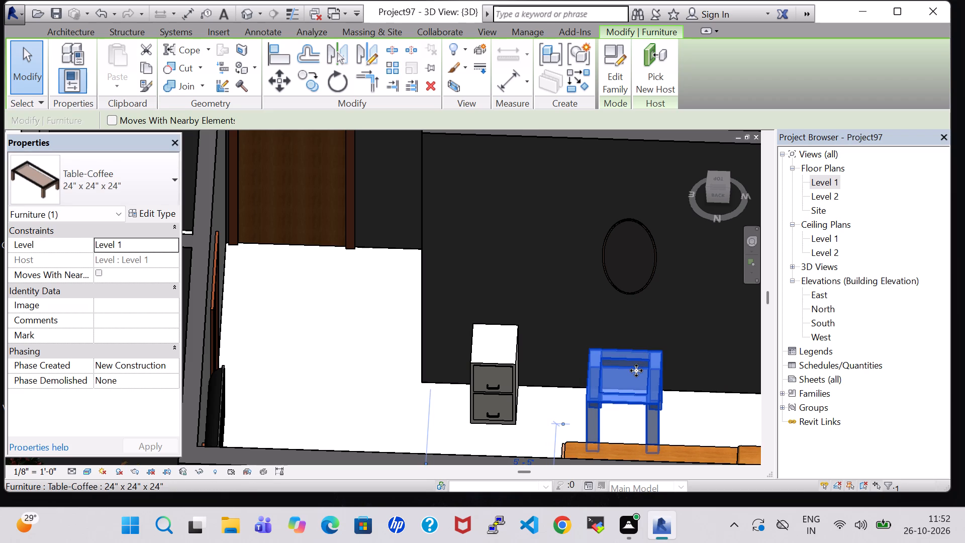
{"action": "double_click", "coordinate": [821, 183]}
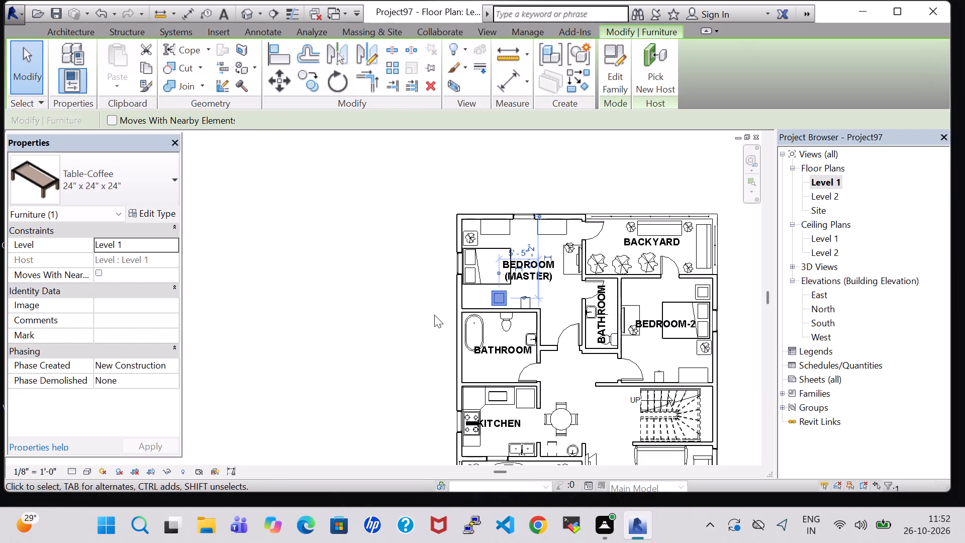
{"action": "scroll", "coordinate": [507, 307], "scroll_direction": "up", "scroll_amount": 4}
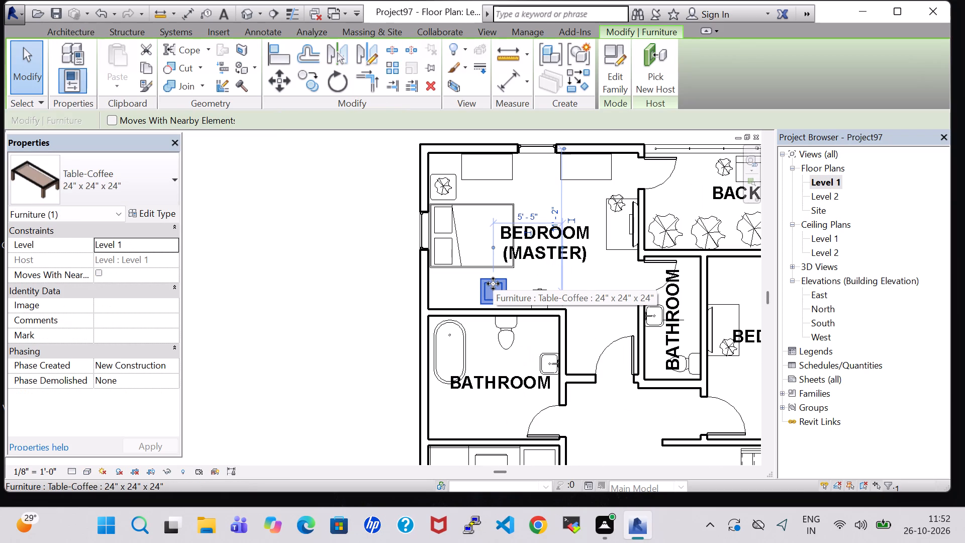
{"action": "key", "text": "Down"}
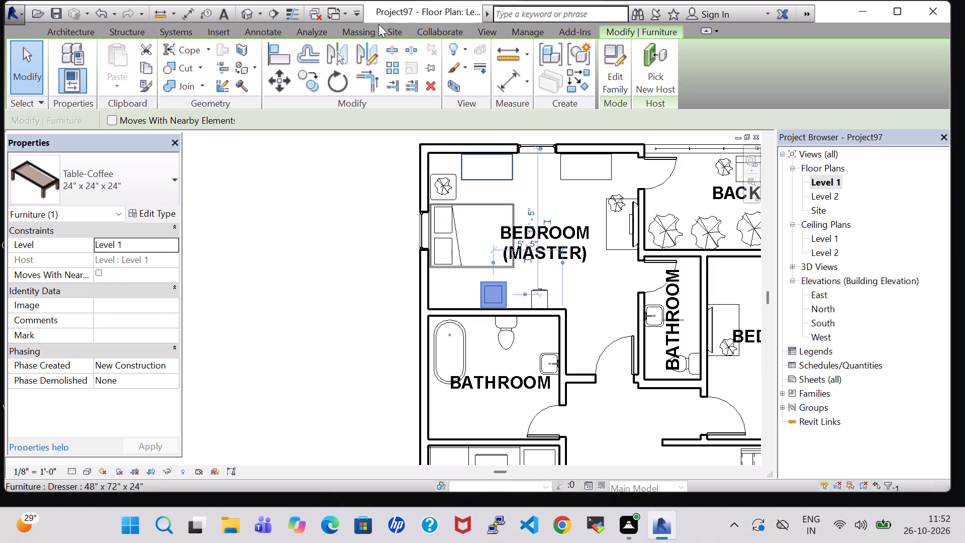
{"action": "left_click", "coordinate": [250, 16]}
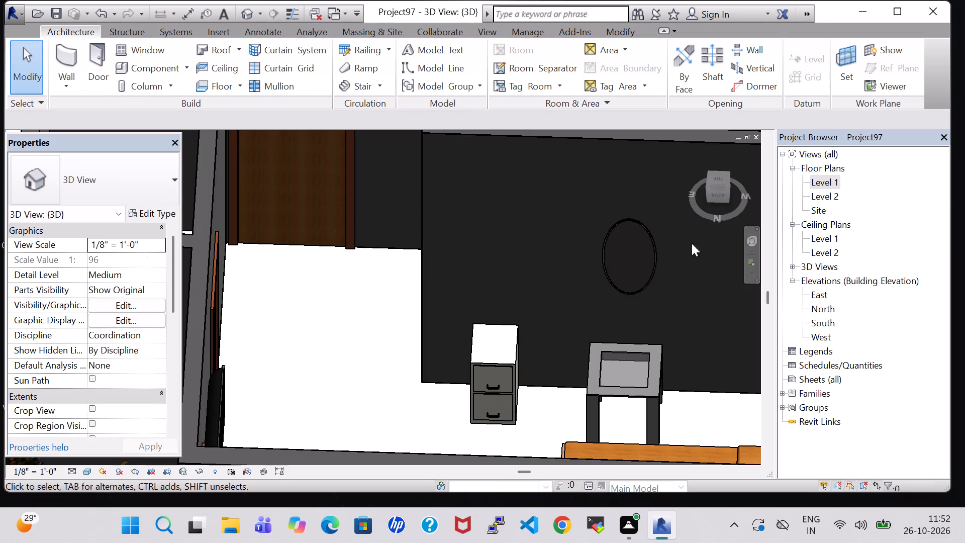
{"action": "left_click", "coordinate": [653, 351]}
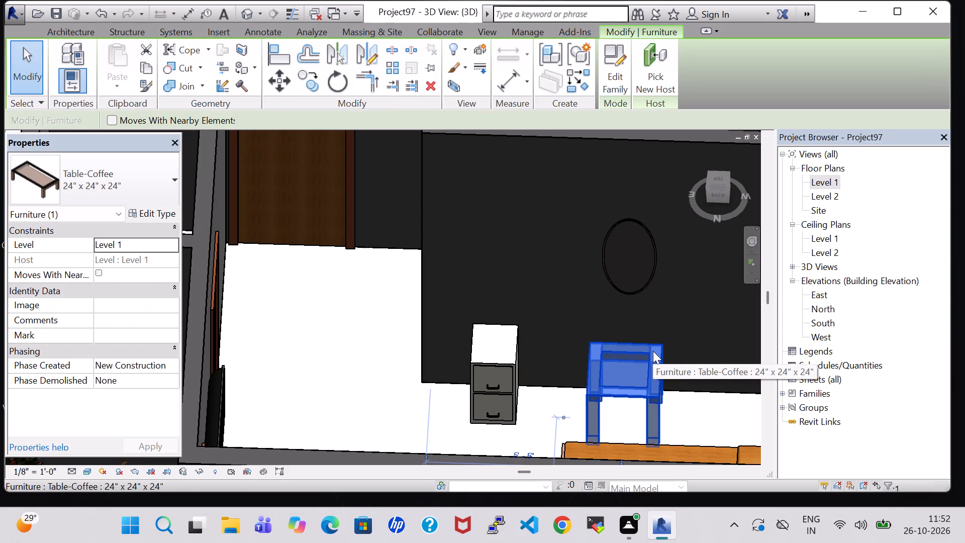
{"action": "key", "text": "Right"}
Lower the 18" x 36" Mirror-Ellipse above the coffee table to an elevation of 3'-8".
{"action": "left_click", "coordinate": [625, 223]}
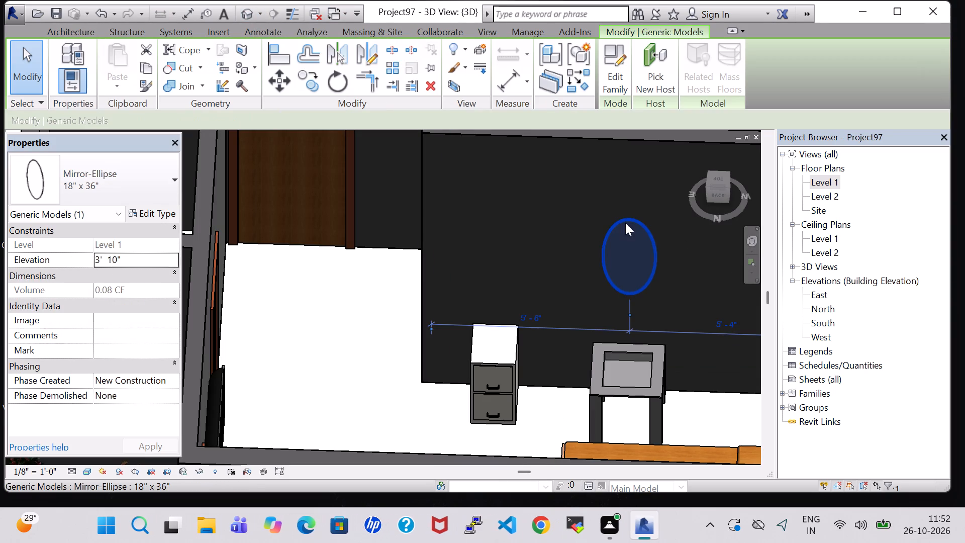
{"action": "key", "text": "Down"}
{"action": "key", "text": "Down"}
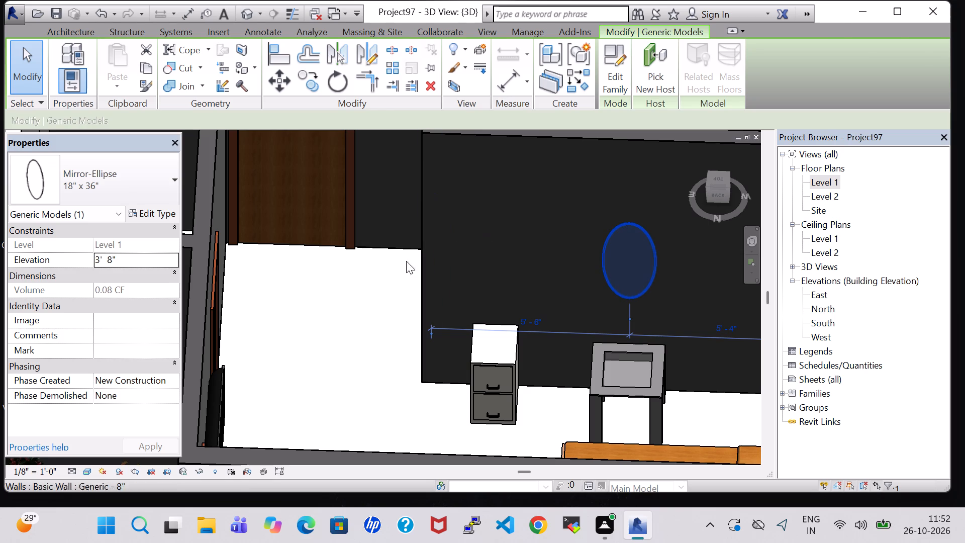
{"action": "left_click", "coordinate": [342, 339]}
Review the furniture layout of the master bedroom, Bedroom-2 and neighbouring rooms in the 3D view and the Level 1 floor plan.
{"action": "scroll", "coordinate": [342, 339], "scroll_direction": "down", "scroll_amount": 6}
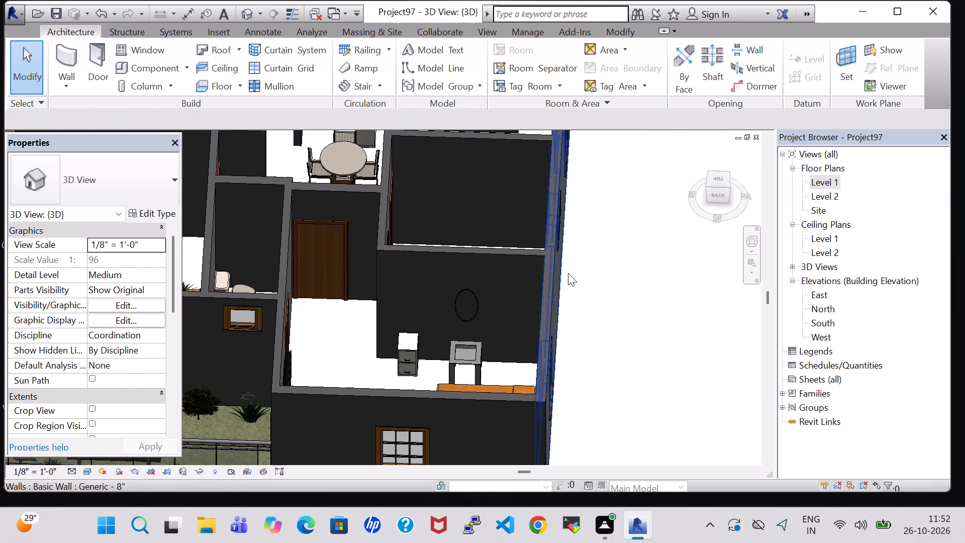
{"action": "middle_click_drag", "start_coordinate": [579, 267], "coordinate": [630, 319]}
{"action": "scroll", "coordinate": [634, 321], "scroll_direction": "down", "scroll_amount": 1}
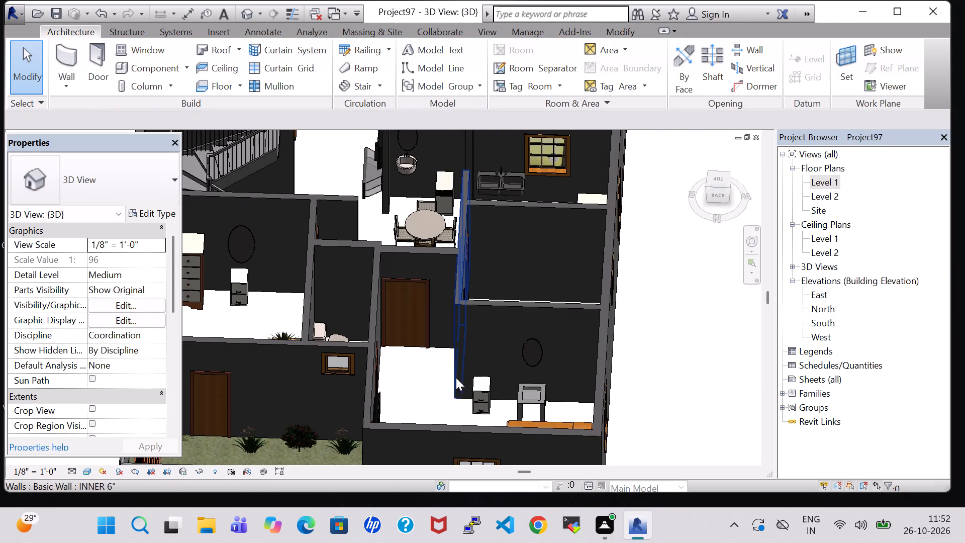
{"action": "double_click", "coordinate": [827, 186]}
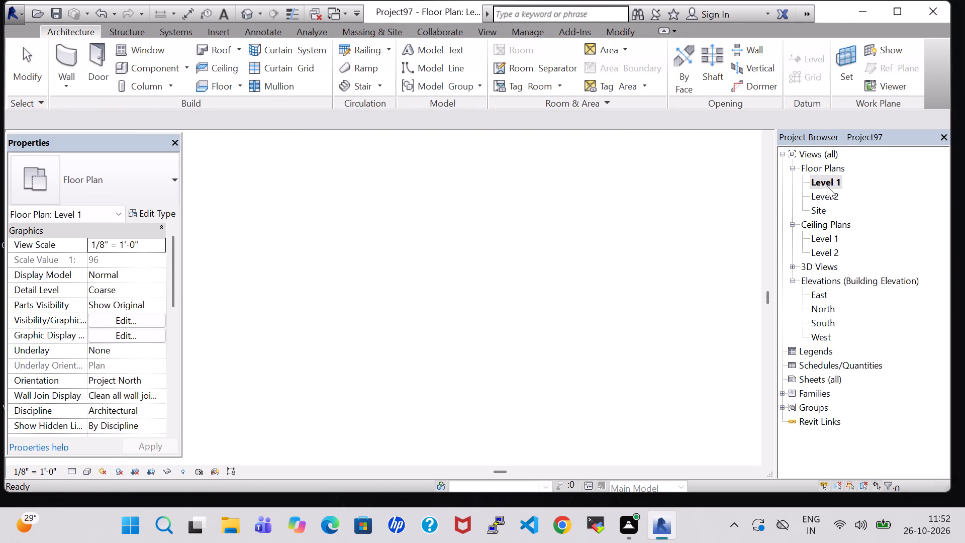
{"action": "scroll", "coordinate": [607, 311], "scroll_direction": "down", "scroll_amount": 3}
{"action": "middle_click_drag", "start_coordinate": [586, 311], "coordinate": [546, 319]}
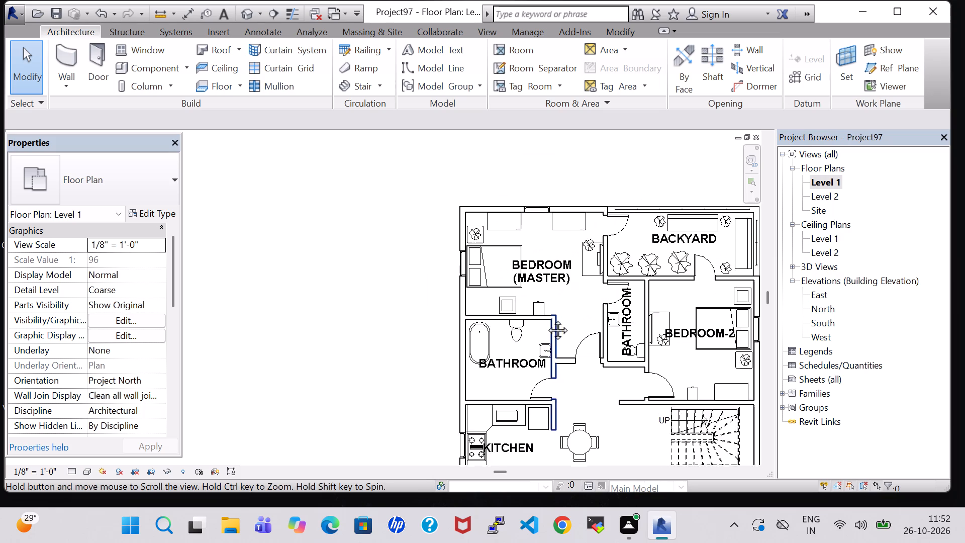
{"action": "middle_click_drag", "start_coordinate": [546, 319], "coordinate": [437, 326]}
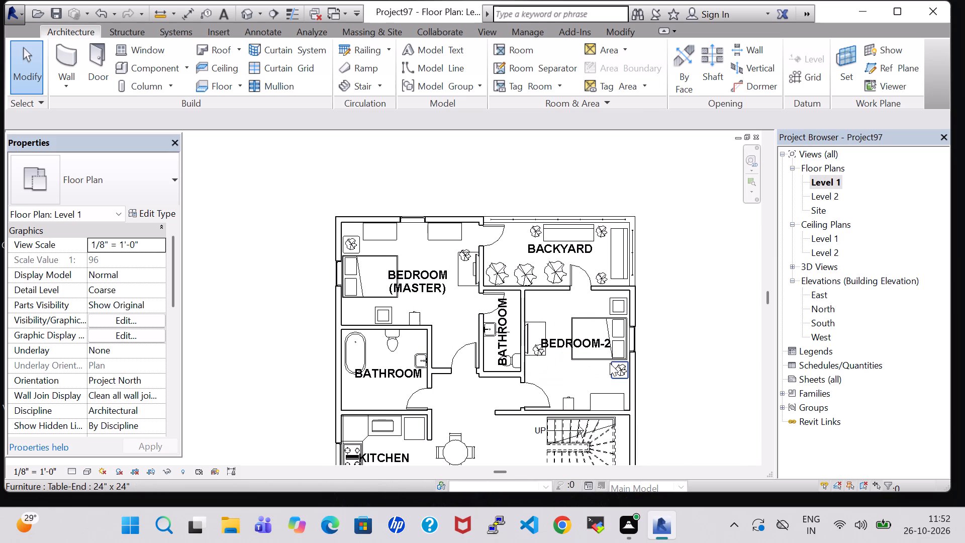
{"action": "double_click", "coordinate": [823, 185]}
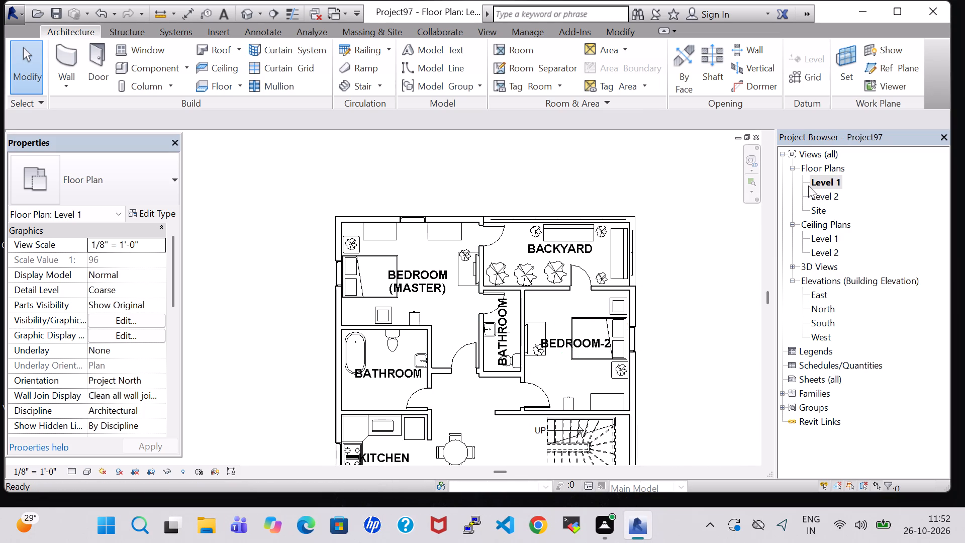
{"action": "left_click", "coordinate": [249, 13]}
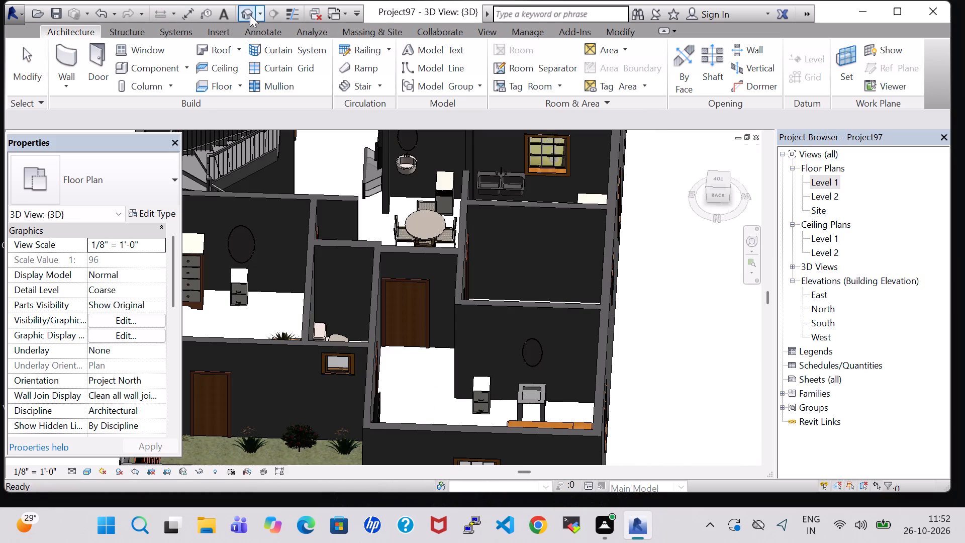
{"action": "scroll", "coordinate": [398, 260], "scroll_direction": "down", "scroll_amount": 1}
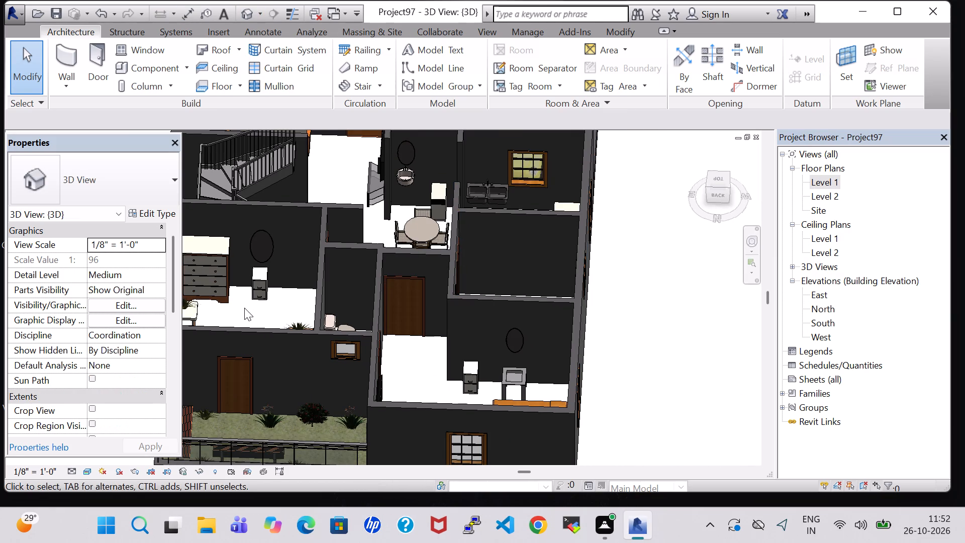
{"action": "scroll", "coordinate": [256, 280], "scroll_direction": "up", "scroll_amount": 8}
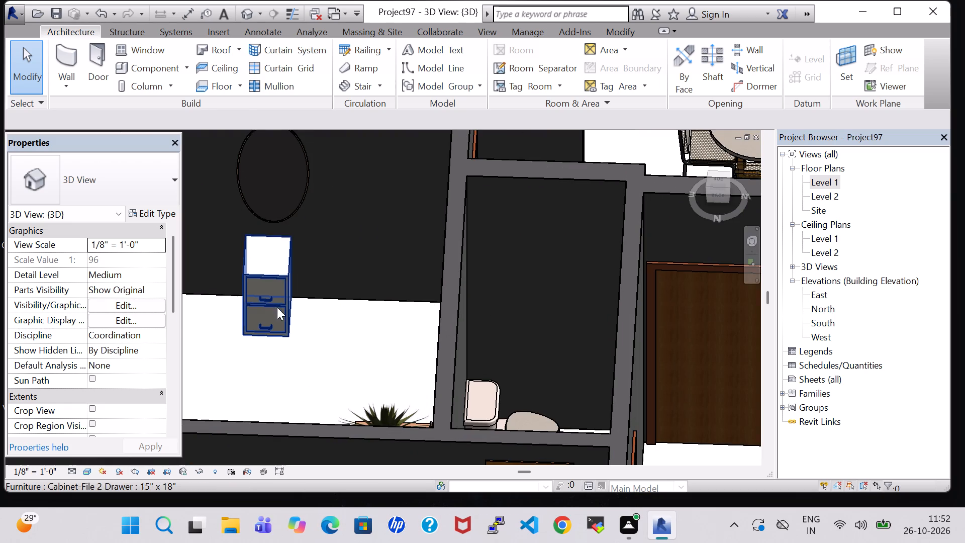
{"action": "left_click", "coordinate": [274, 303]}
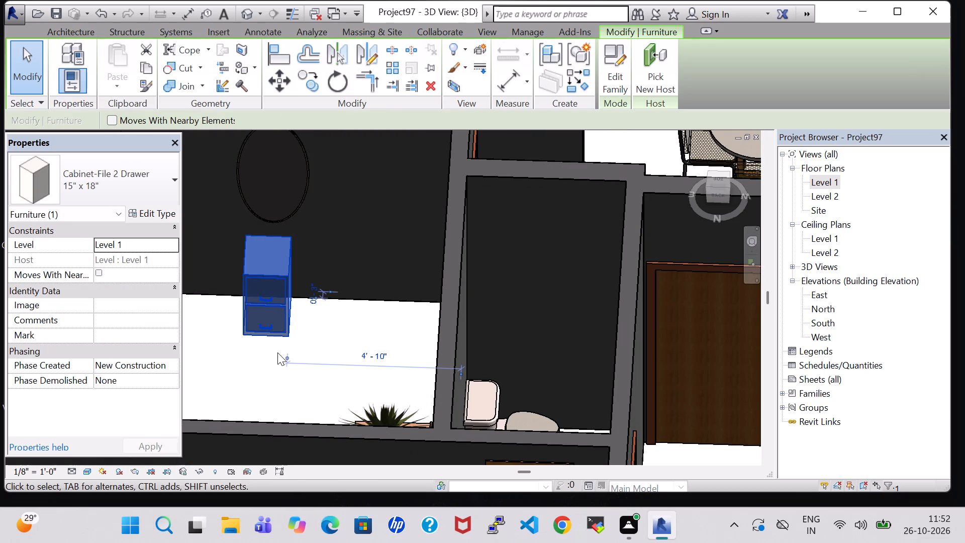
{"action": "left_click", "coordinate": [230, 361]}
{"action": "scroll", "coordinate": [248, 360], "scroll_direction": "down", "scroll_amount": 2}
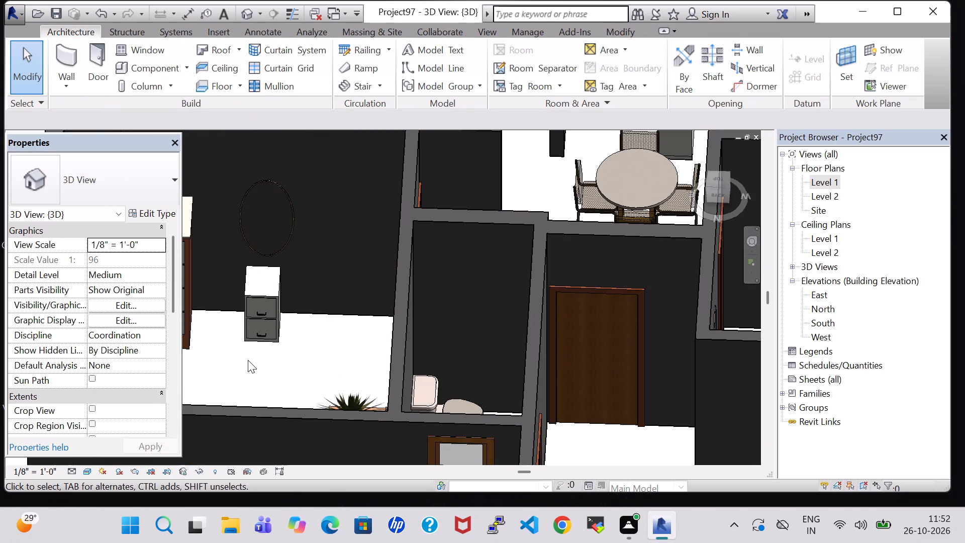
{"action": "scroll", "coordinate": [248, 360], "scroll_direction": "down", "scroll_amount": 2}
{"action": "scroll", "coordinate": [503, 393], "scroll_direction": "down", "scroll_amount": 2}
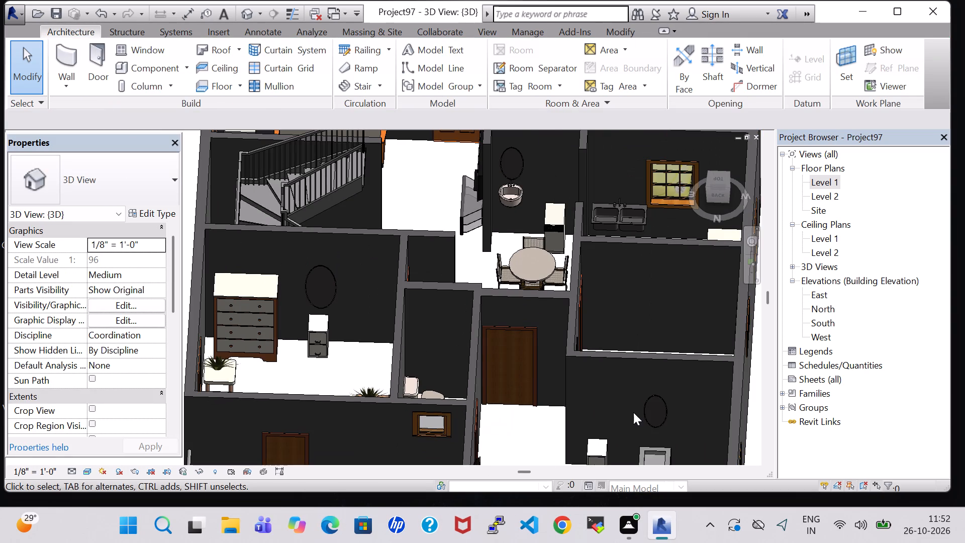
In the Level 1 floor plan, load the Cabinet-File 5 Drawer family from the US Imperial Furniture Storage folder, without placing it.
{"action": "left_click", "coordinate": [827, 179]}
{"action": "left_click", "coordinate": [827, 179]}
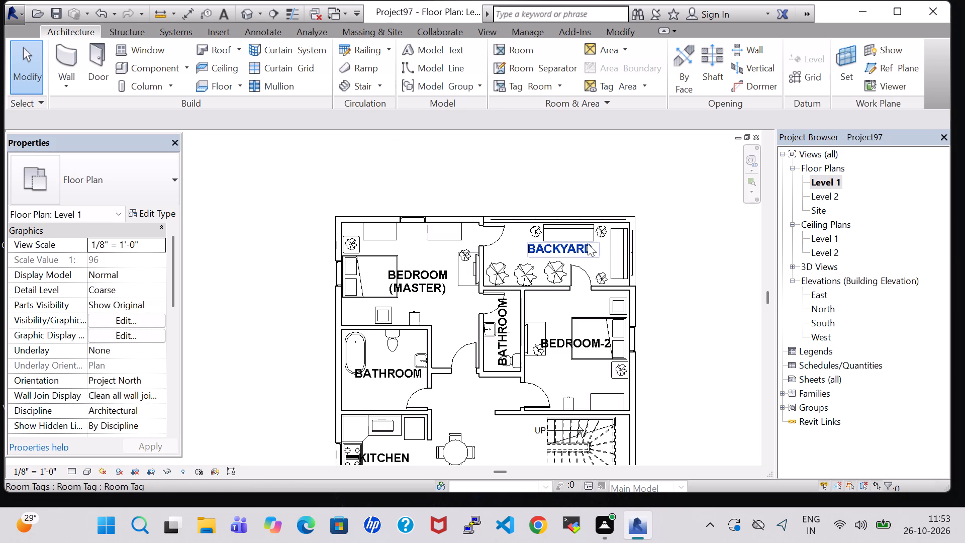
{"action": "scroll", "coordinate": [588, 243], "scroll_direction": "down", "scroll_amount": 1}
{"action": "left_click", "coordinate": [156, 73]}
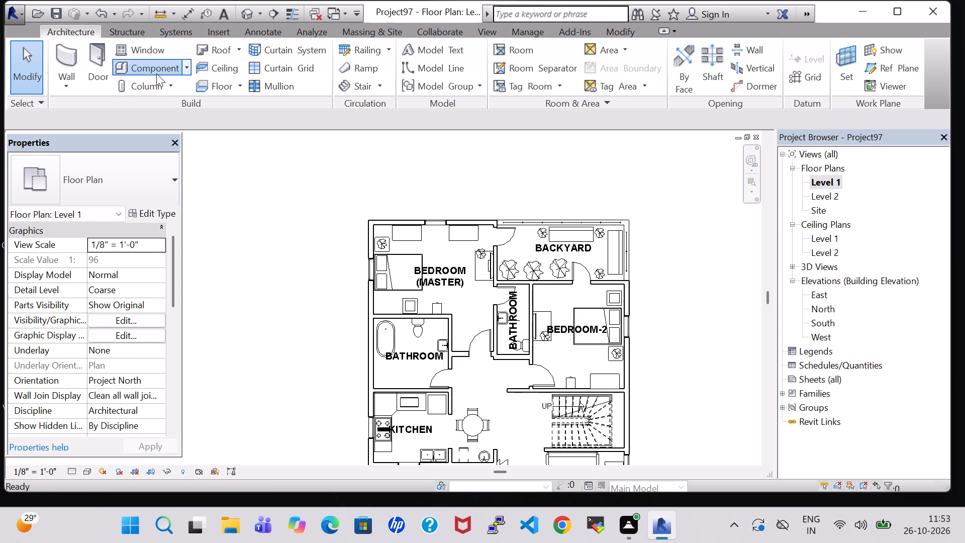
{"action": "left_click", "coordinate": [623, 67]}
{"action": "scroll", "coordinate": [605, 209], "scroll_direction": "down", "scroll_amount": 1}
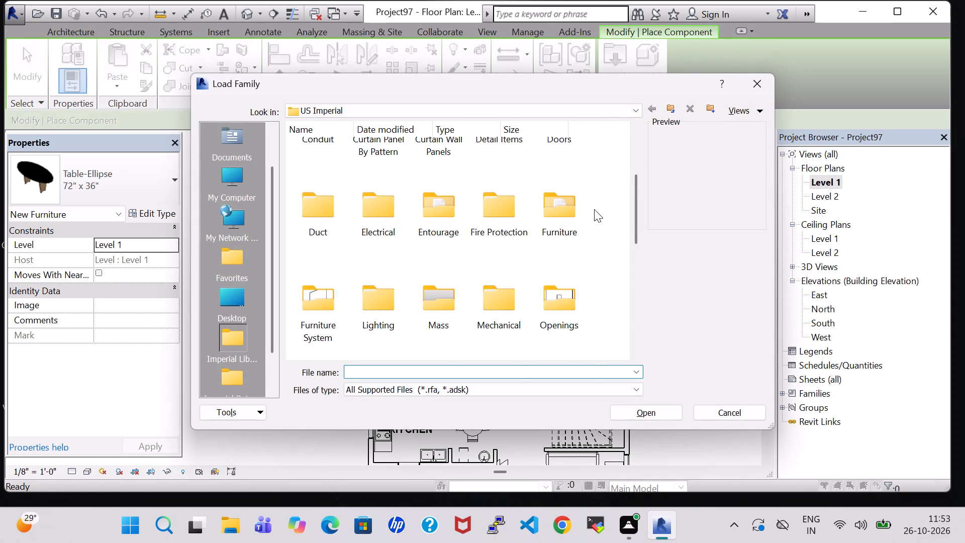
{"action": "double_click", "coordinate": [574, 209]}
{"action": "double_click", "coordinate": [456, 179]}
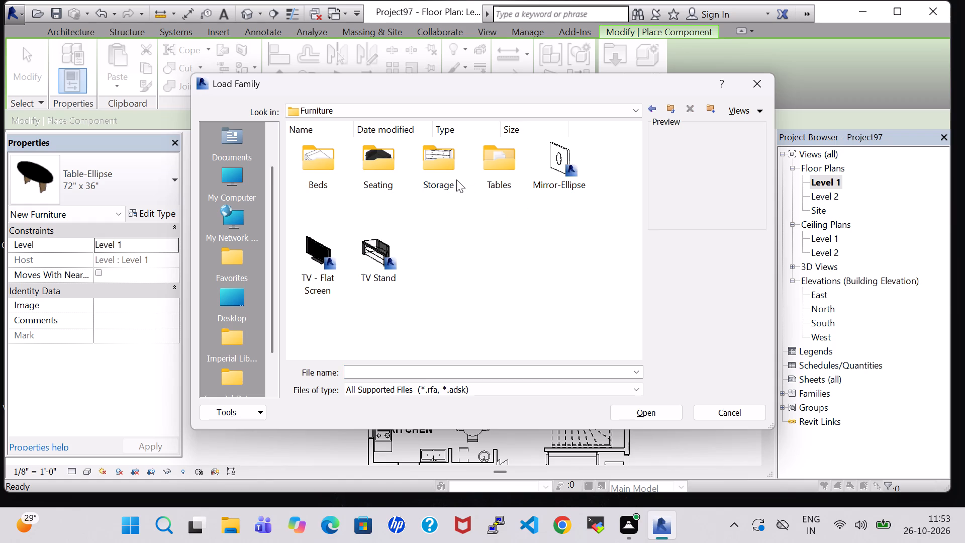
{"action": "double_click", "coordinate": [452, 179]}
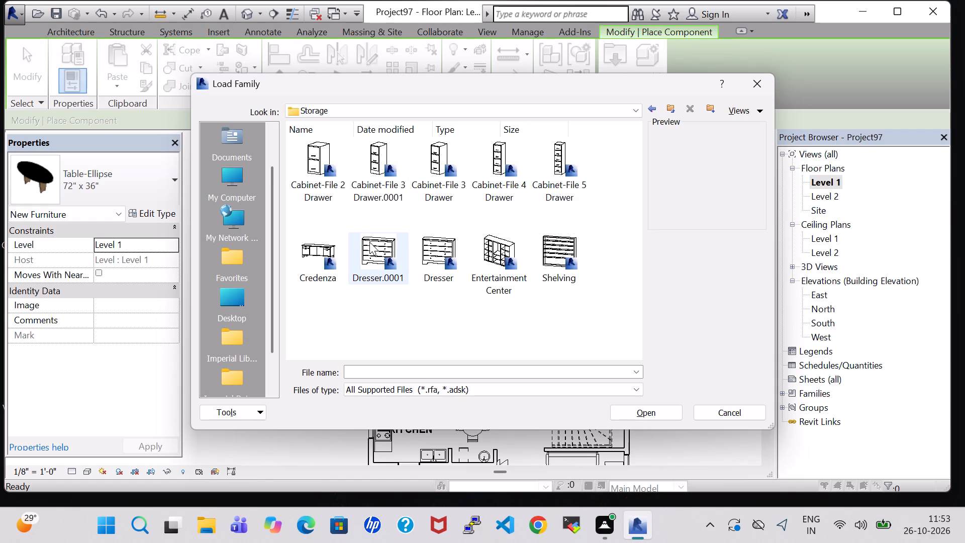
{"action": "left_click", "coordinate": [558, 166]}
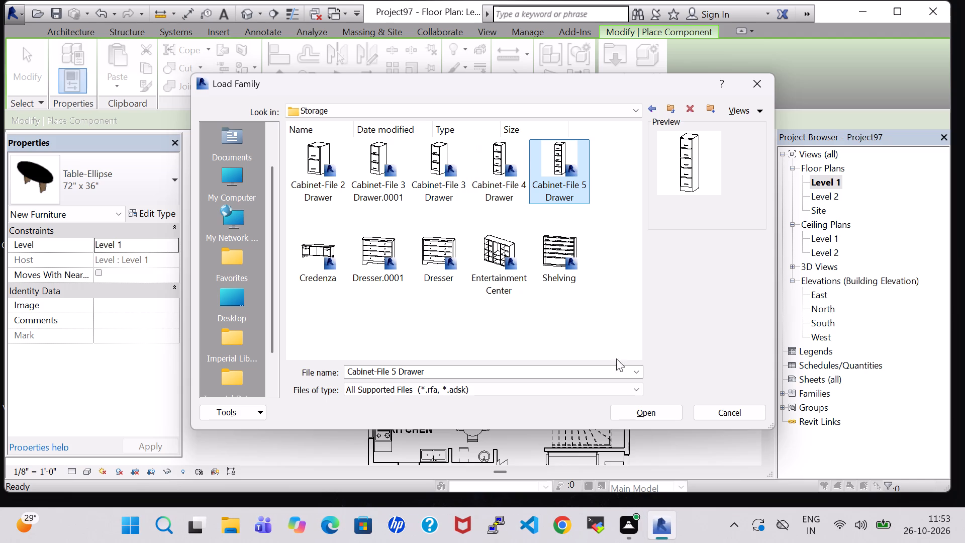
{"action": "left_click", "coordinate": [656, 414]}
{"action": "scroll", "coordinate": [549, 355], "scroll_direction": "up", "scroll_amount": 5}
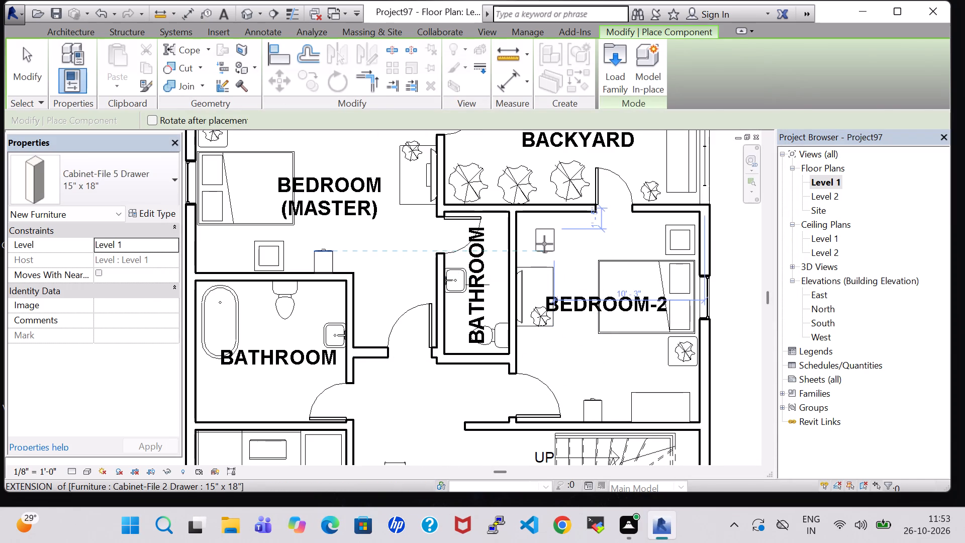
{"action": "key", "text": "Escape"}
{"action": "key", "text": "Escape"}
{"action": "key", "text": "Escape"}
Load the Dresser family from the US Imperial Furniture Storage folder.
{"action": "left_click", "coordinate": [128, 65]}
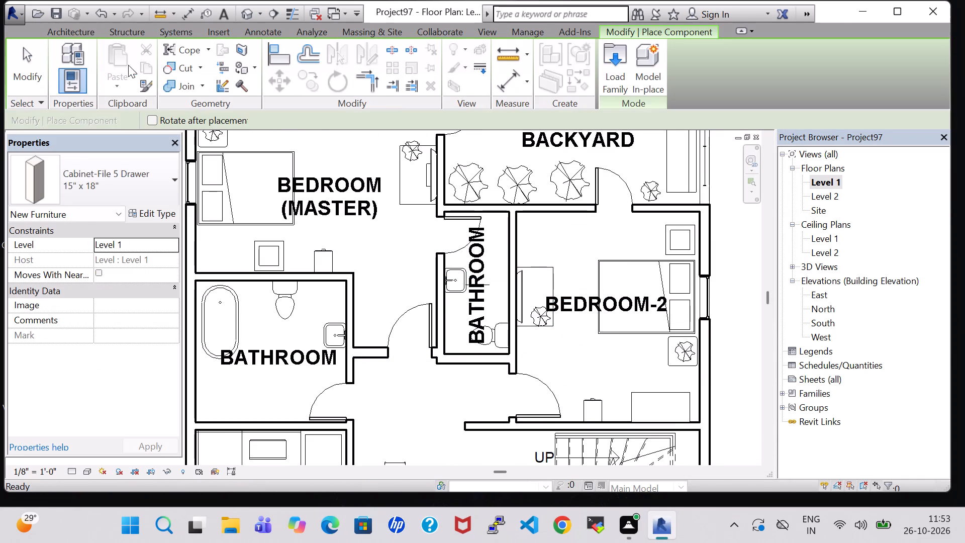
{"action": "left_click", "coordinate": [612, 73]}
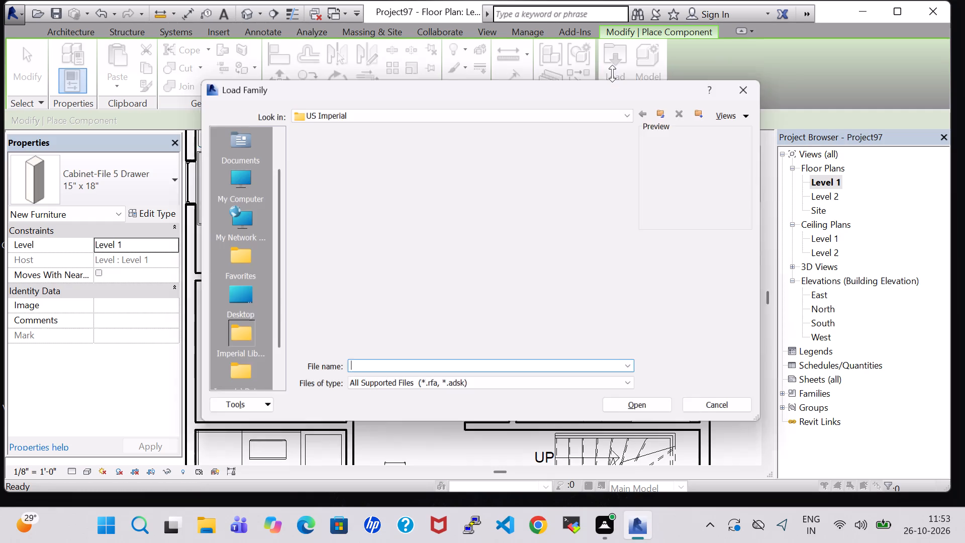
{"action": "scroll", "coordinate": [560, 233], "scroll_direction": "down", "scroll_amount": 1}
{"action": "double_click", "coordinate": [562, 216]}
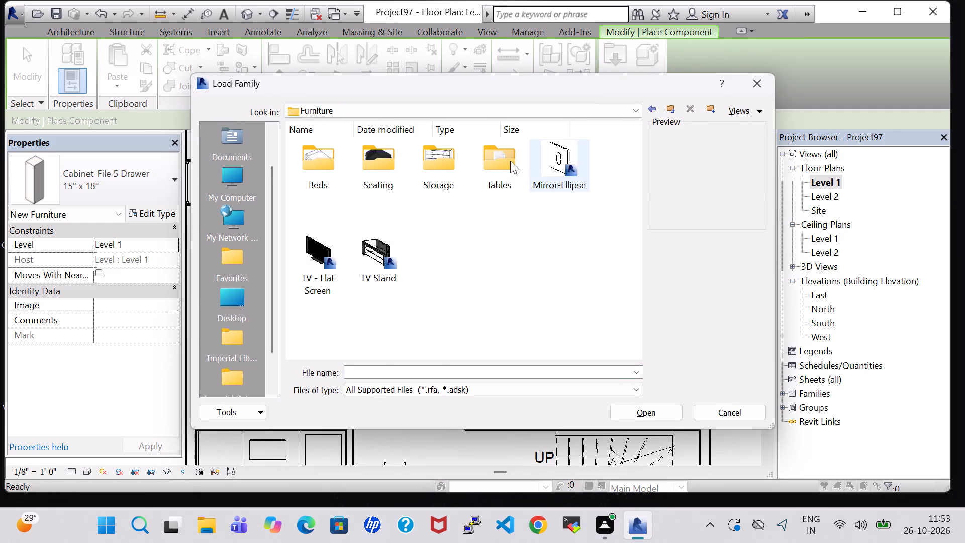
{"action": "double_click", "coordinate": [506, 160]}
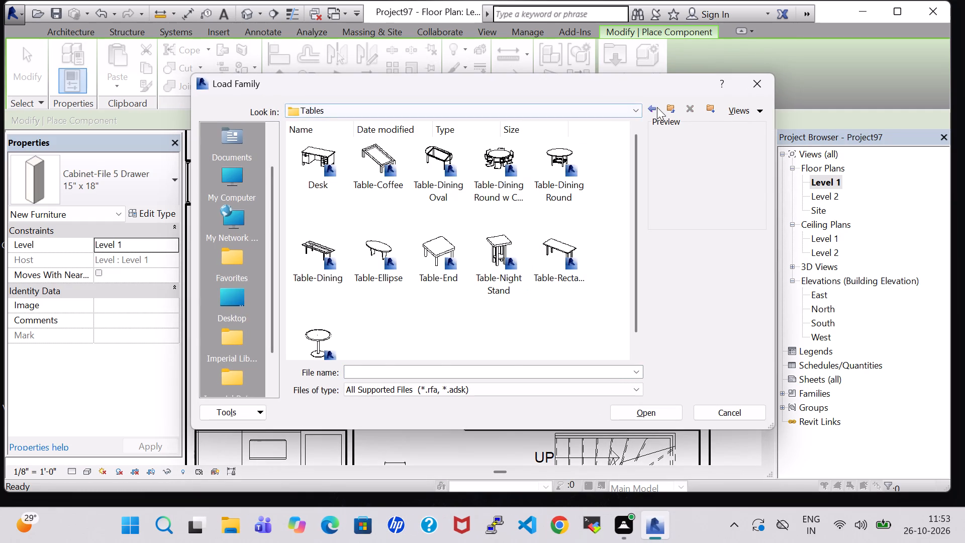
{"action": "left_click", "coordinate": [657, 107]}
{"action": "left_click", "coordinate": [652, 109]}
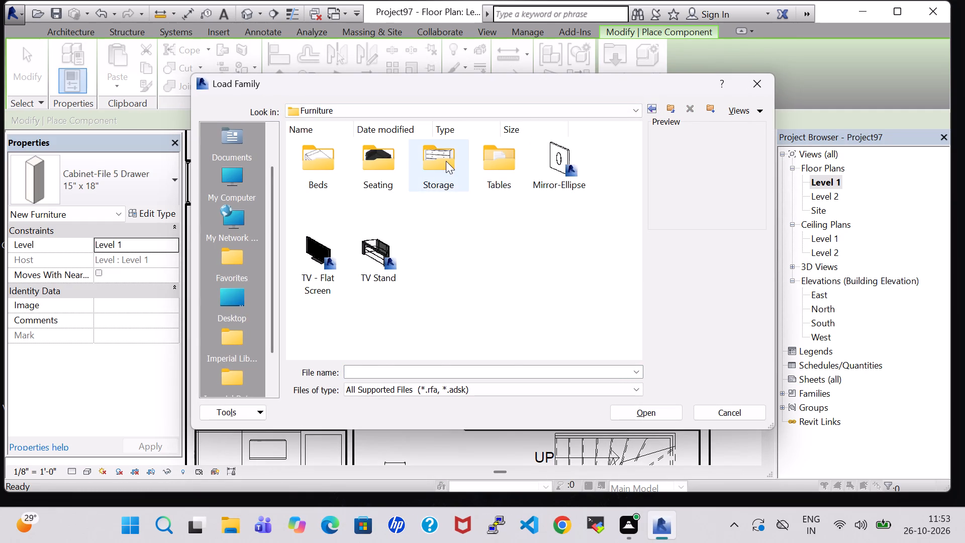
{"action": "double_click", "coordinate": [446, 161]}
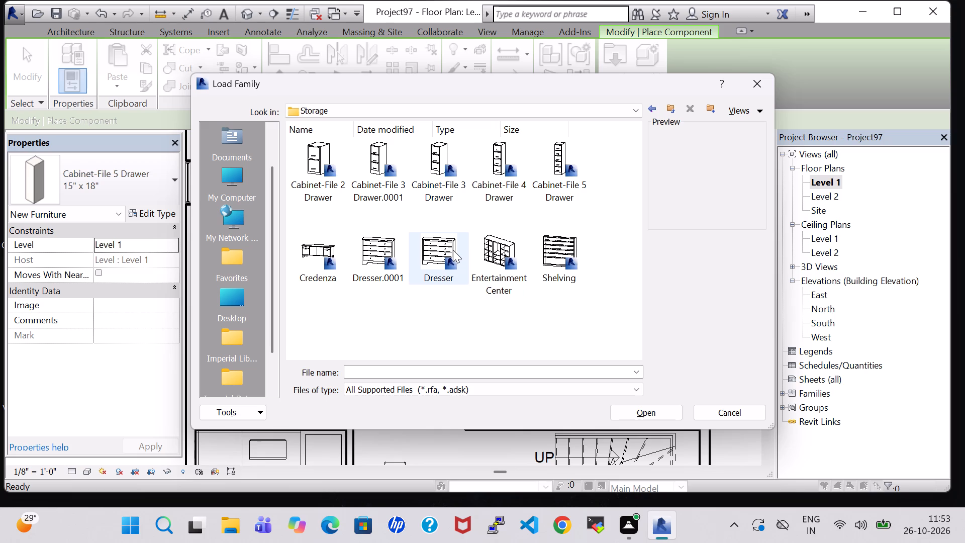
{"action": "left_click", "coordinate": [453, 250]}
{"action": "left_click", "coordinate": [665, 416]}
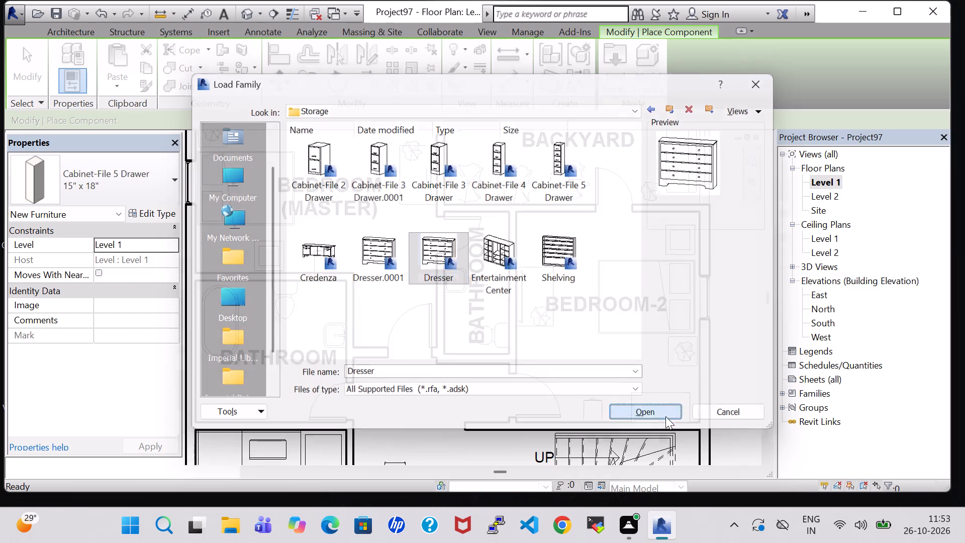
{"action": "scroll", "coordinate": [562, 256], "scroll_direction": "up", "scroll_amount": 4}
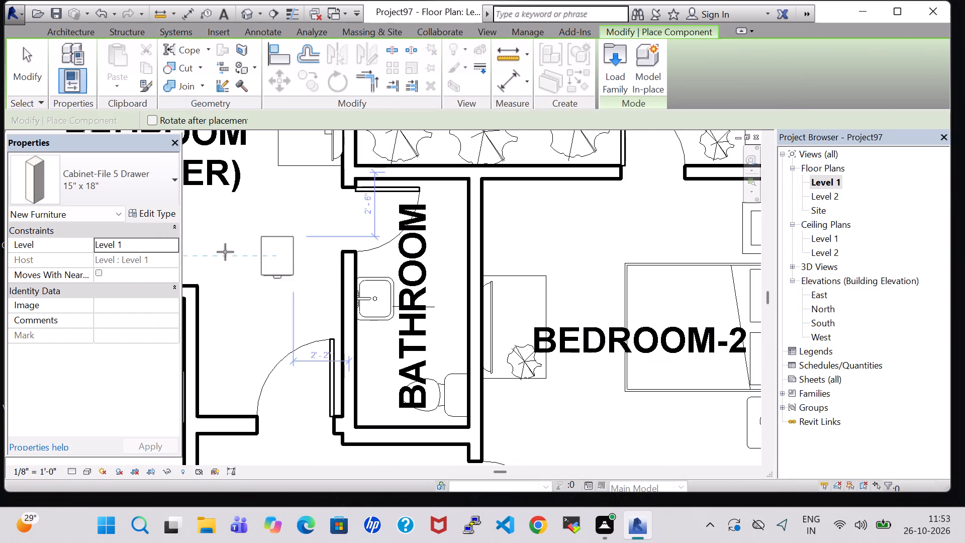
{"action": "key", "text": "Escape"}
{"action": "key", "text": "Escape"}
{"action": "key", "text": "Escape"}
Place a 48" x 60" x 24" Dresser in Bedroom-2's northwest corner, between the bathroom wall and the backyard door.
{"action": "left_click", "coordinate": [146, 69]}
{"action": "left_click", "coordinate": [110, 167]}
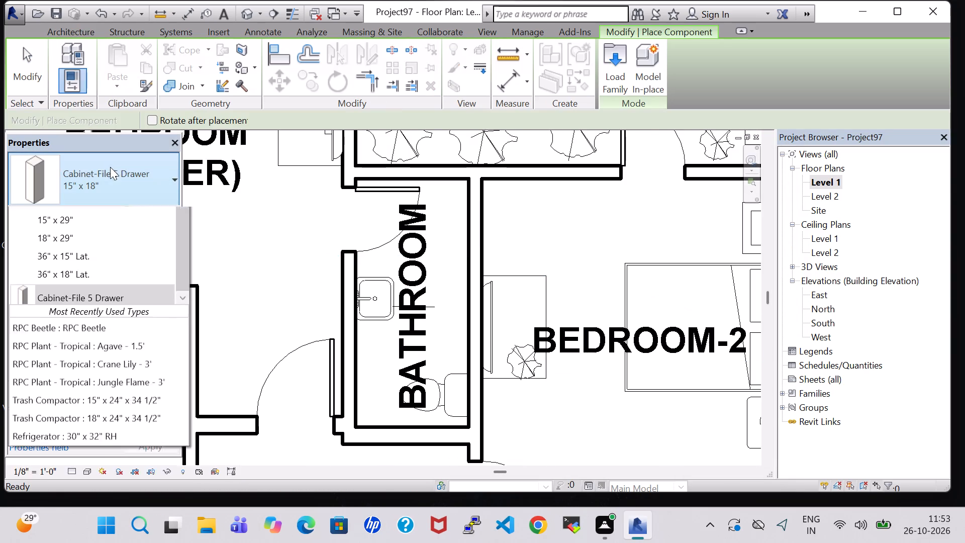
{"action": "scroll", "coordinate": [124, 266], "scroll_direction": "down", "scroll_amount": 3}
{"action": "scroll", "coordinate": [124, 267], "scroll_direction": "up", "scroll_amount": 5}
{"action": "scroll", "coordinate": [124, 267], "scroll_direction": "down", "scroll_amount": 2}
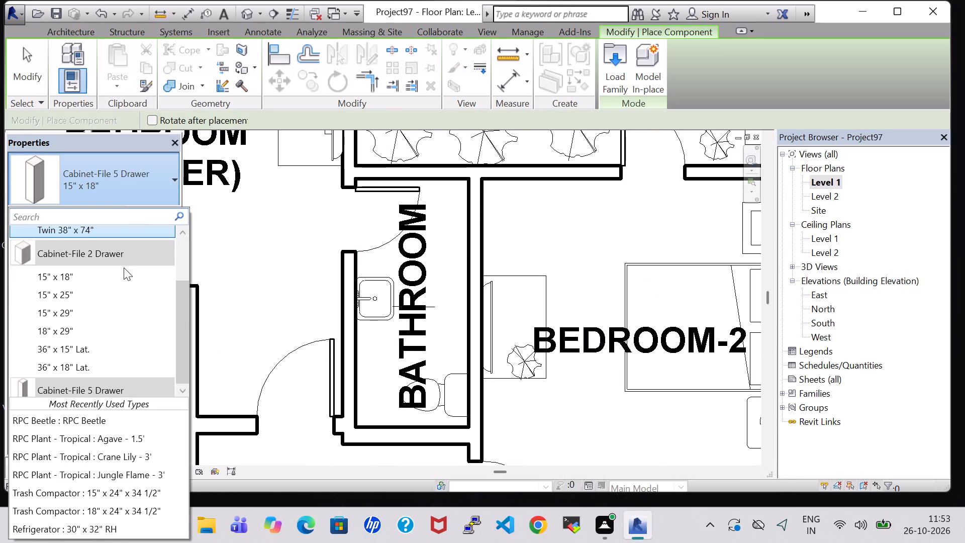
{"action": "scroll", "coordinate": [124, 267], "scroll_direction": "down", "scroll_amount": 5}
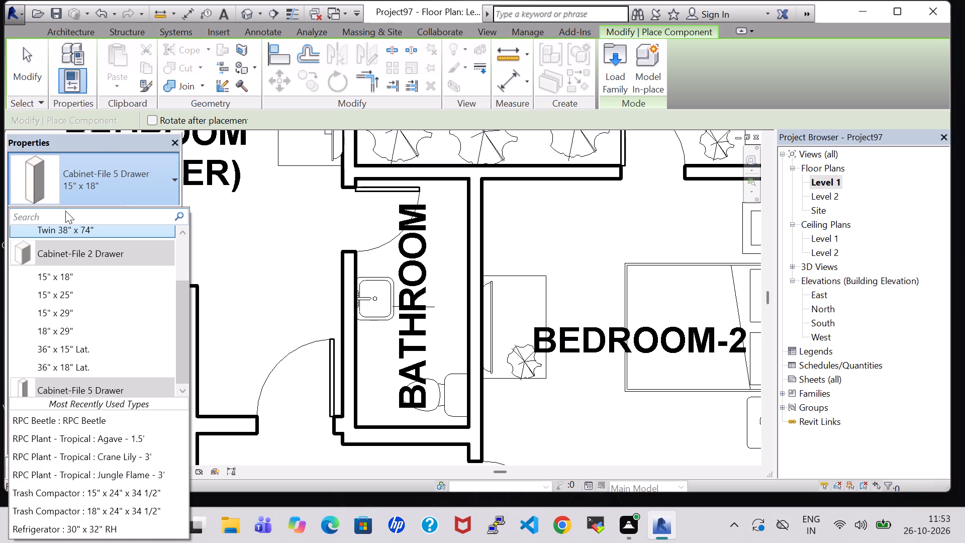
{"action": "type", "text": "DRE"}
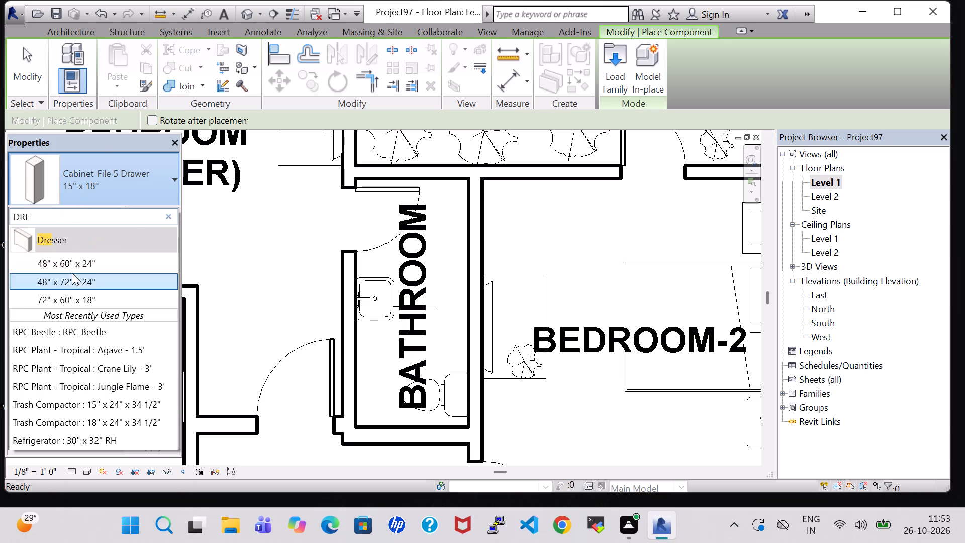
{"action": "left_click", "coordinate": [72, 266]}
{"action": "scroll", "coordinate": [551, 211], "scroll_direction": "up", "scroll_amount": 3}
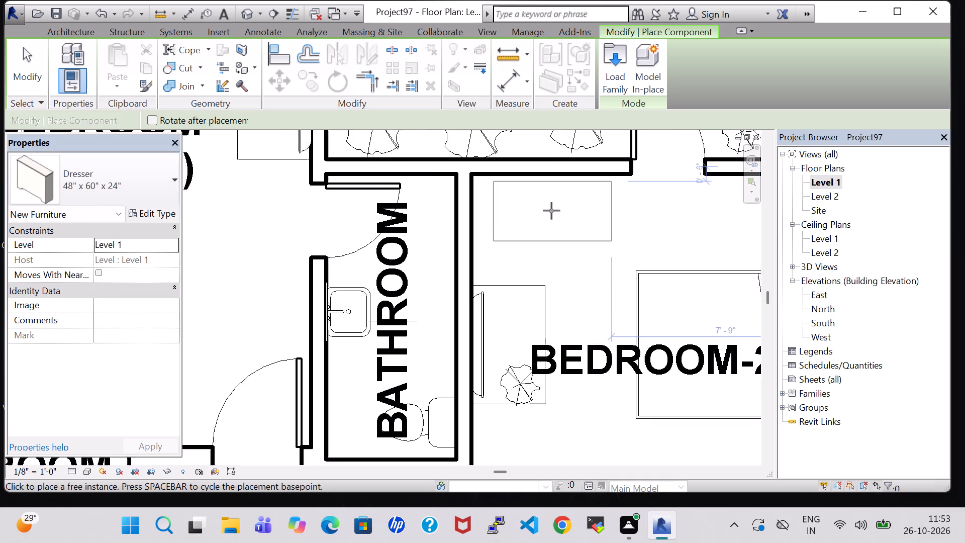
{"action": "left_click", "coordinate": [549, 211]}
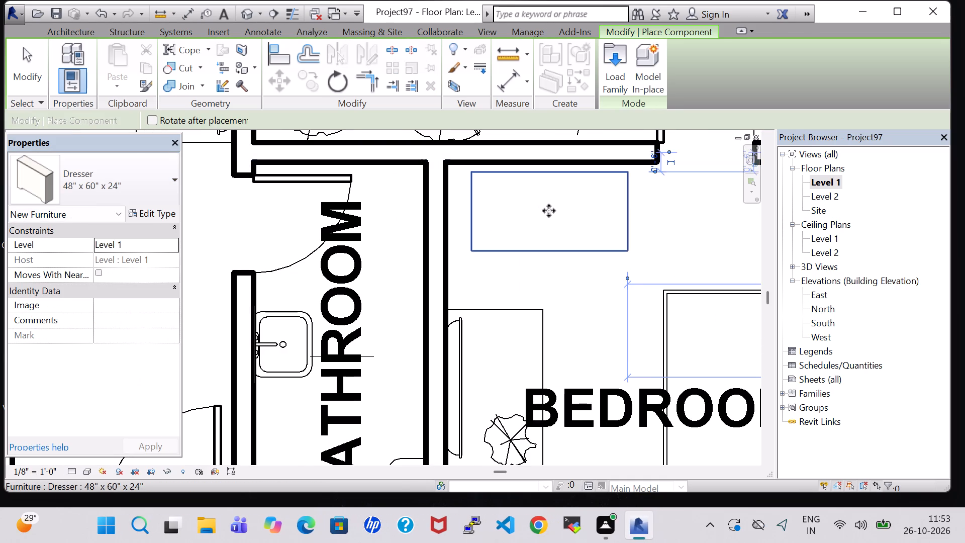
{"action": "key", "text": "Escape"}
{"action": "key", "text": "Escape"}
Nudge the new Bedroom-2 dresser north so it sits against the backyard wall.
{"action": "left_click", "coordinate": [556, 178]}
{"action": "key", "text": "Up"}
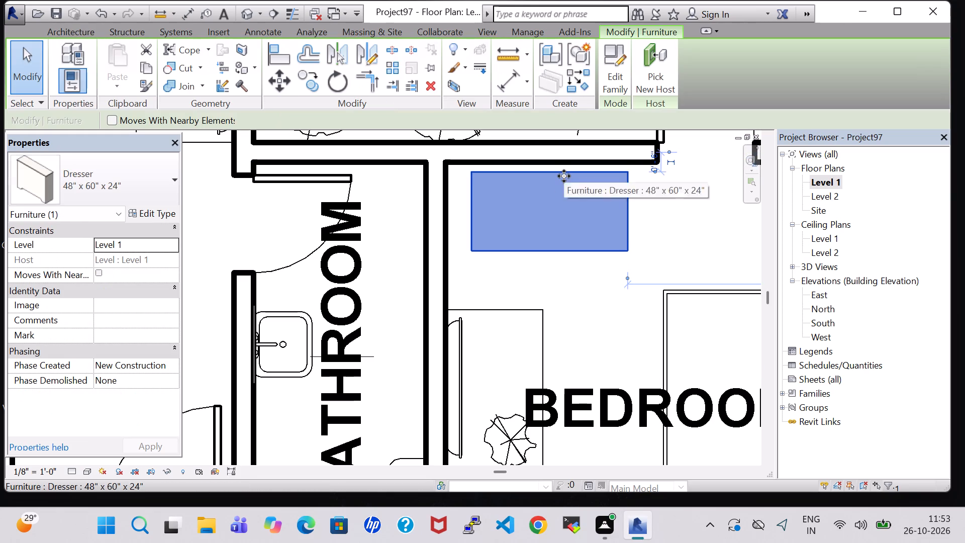
{"action": "key", "text": "Up"}
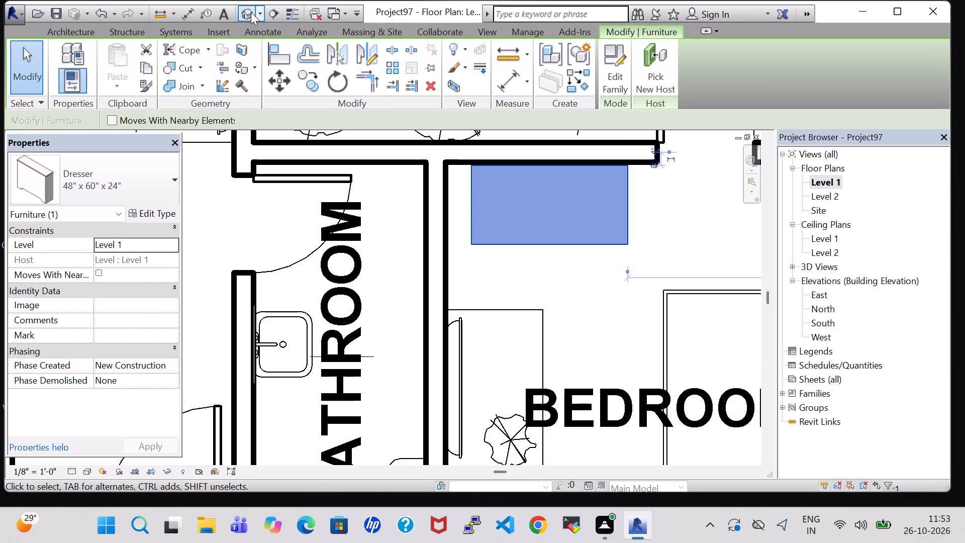
Examine the new dresser and the house's furnished rooms from several angles in the 3D view, and return to the Level 1 floor plan.
{"action": "left_click", "coordinate": [249, 12]}
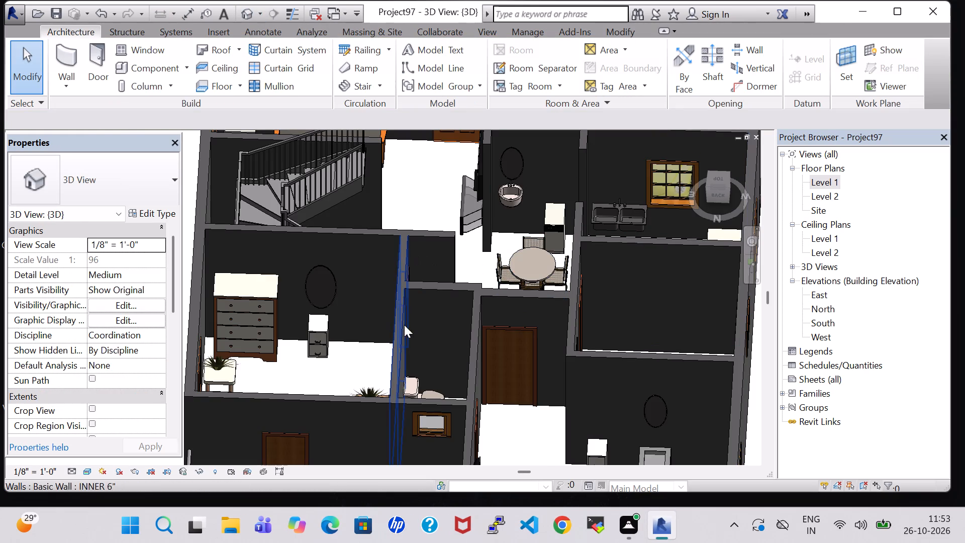
{"action": "middle_click_drag", "start_coordinate": [417, 178], "coordinate": [419, 251], "text": "shift"}
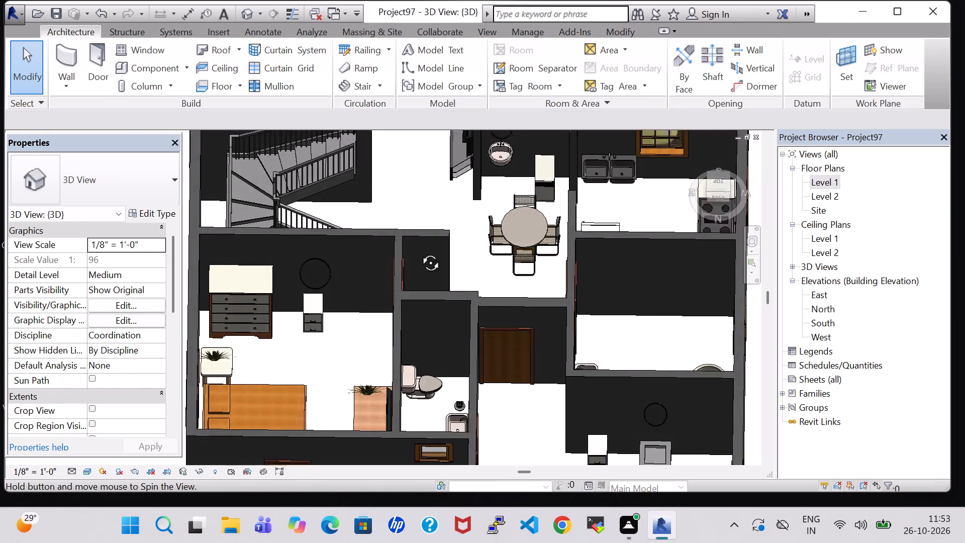
{"action": "middle_click_drag", "start_coordinate": [419, 251], "coordinate": [476, 429], "text": "shift"}
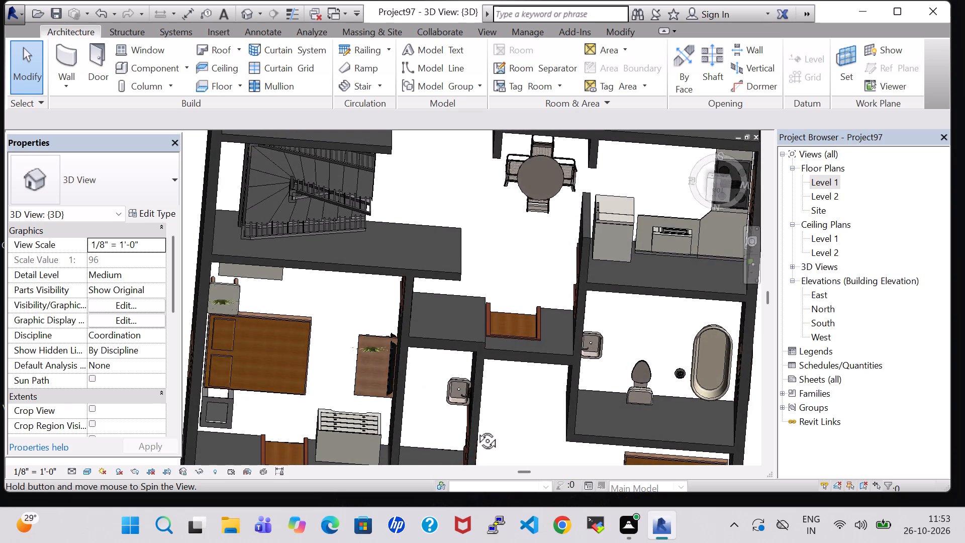
{"action": "middle_click_drag", "start_coordinate": [476, 429], "coordinate": [570, 384], "text": "shift"}
{"action": "middle_click_drag", "start_coordinate": [525, 307], "coordinate": [516, 305], "text": "shift"}
{"action": "middle_click_drag", "start_coordinate": [563, 410], "coordinate": [500, 267], "text": "shift"}
{"action": "middle_click_drag", "start_coordinate": [450, 390], "coordinate": [469, 393], "text": "shift"}
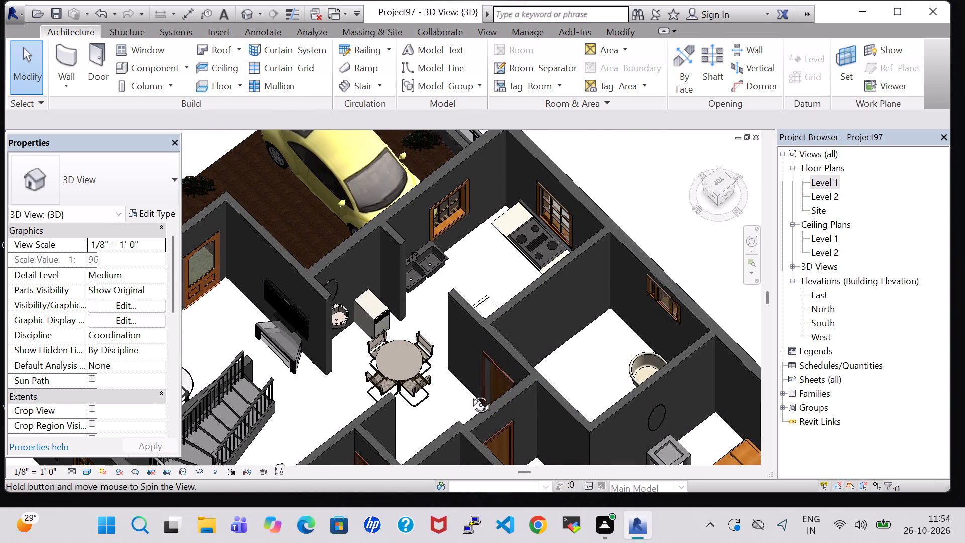
{"action": "middle_click_drag", "start_coordinate": [469, 393], "coordinate": [612, 353], "text": "shift"}
{"action": "middle_click_drag", "start_coordinate": [596, 269], "coordinate": [284, 230]}
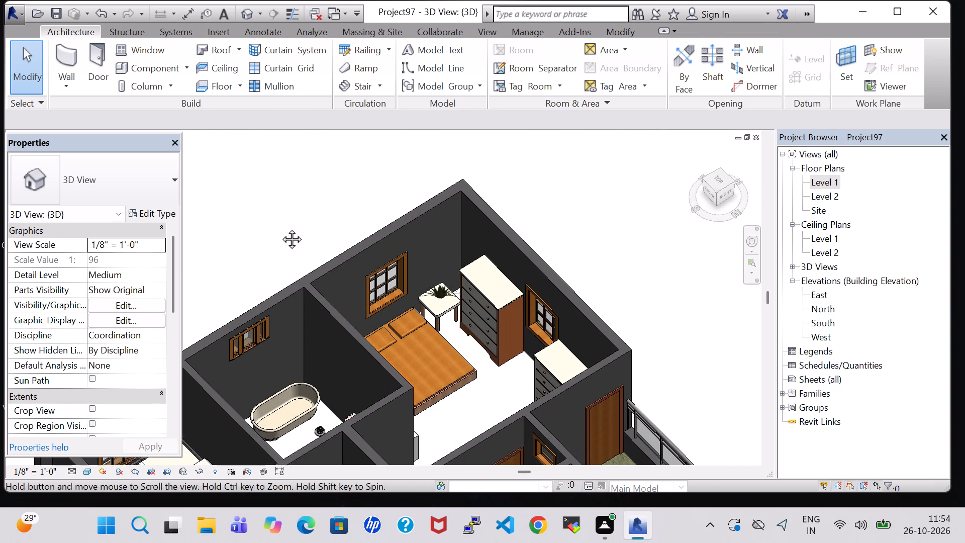
{"action": "middle_click_drag", "start_coordinate": [655, 343], "coordinate": [713, 241], "text": "shift"}
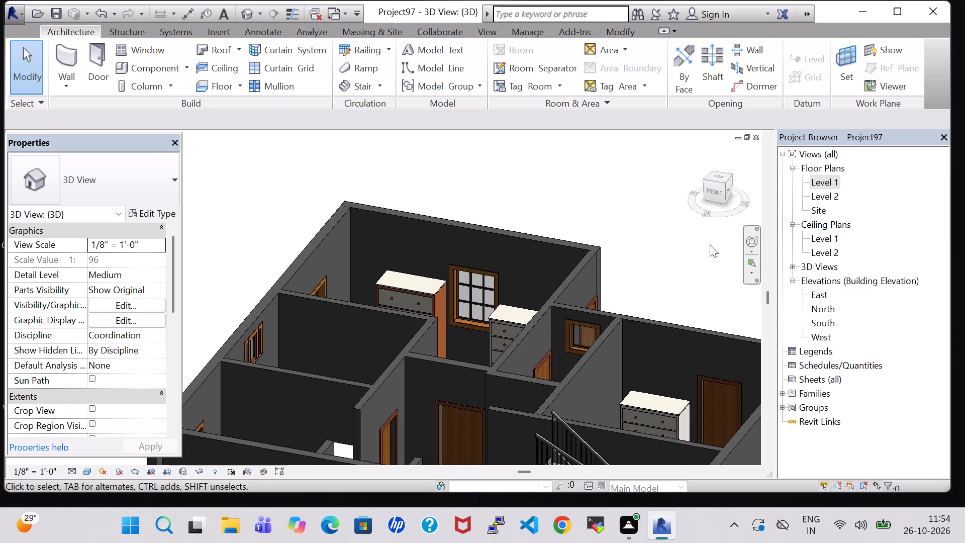
{"action": "middle_click_drag", "start_coordinate": [675, 309], "coordinate": [694, 260]}
{"action": "scroll", "coordinate": [587, 344], "scroll_direction": "up", "scroll_amount": 2}
{"action": "scroll", "coordinate": [587, 344], "scroll_direction": "down", "scroll_amount": 3}
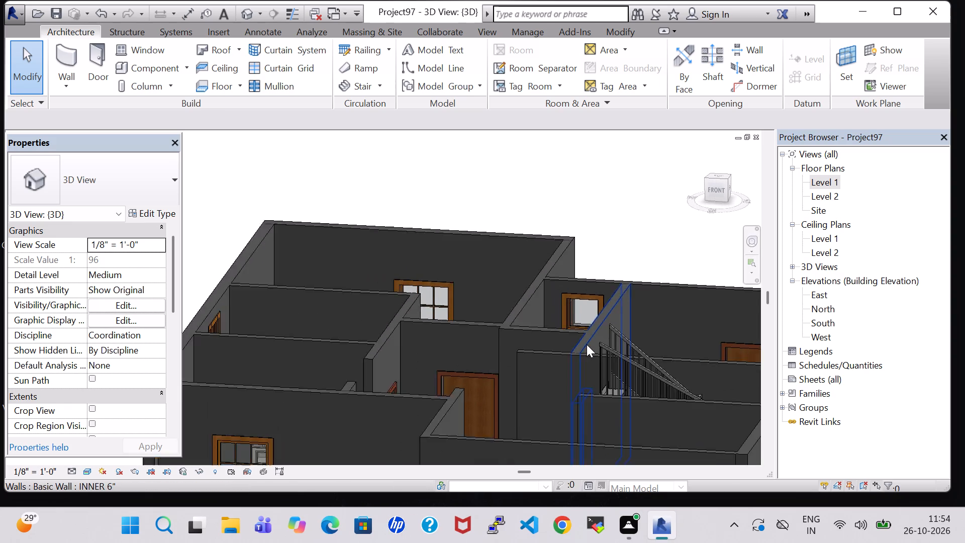
{"action": "scroll", "coordinate": [587, 344], "scroll_direction": "down", "scroll_amount": 6}
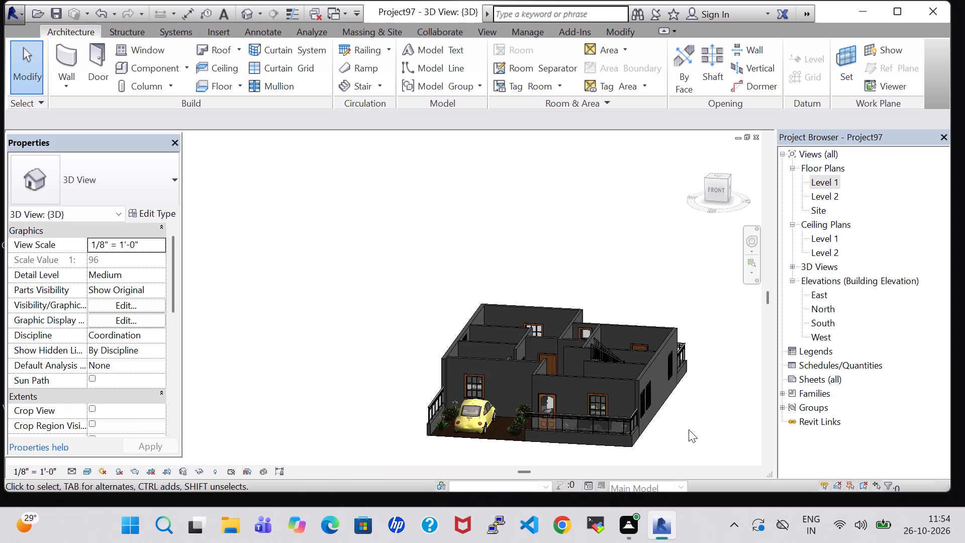
{"action": "middle_click_drag", "start_coordinate": [683, 429], "coordinate": [690, 429]}
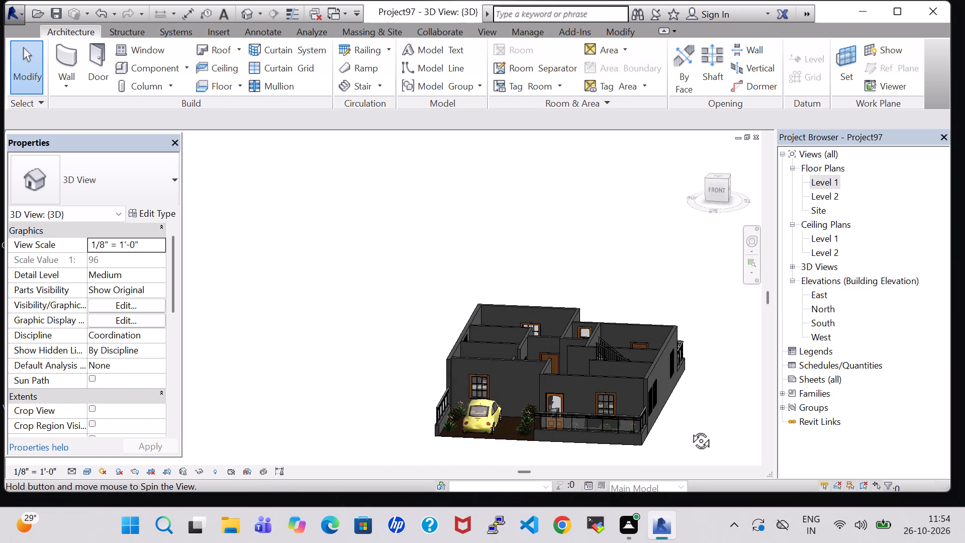
{"action": "scroll", "coordinate": [683, 429], "scroll_direction": "up", "scroll_amount": 3}
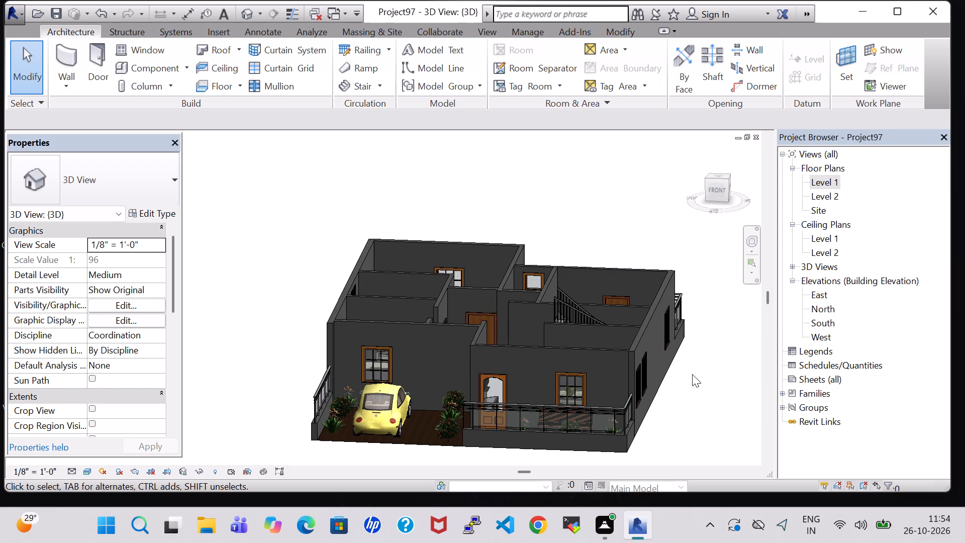
{"action": "middle_click_drag", "start_coordinate": [691, 378], "coordinate": [690, 418], "text": "shift"}
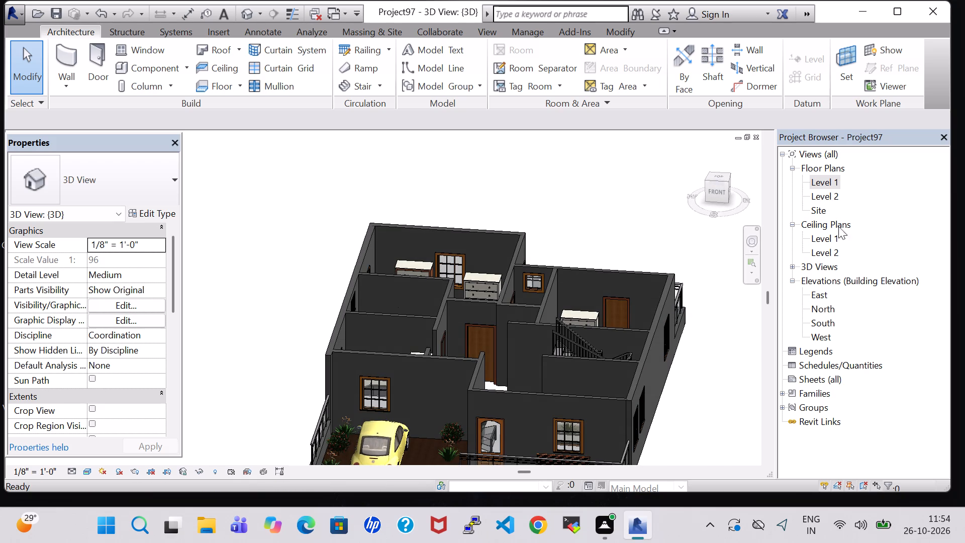
{"action": "double_click", "coordinate": [825, 184]}
{"action": "scroll", "coordinate": [536, 208], "scroll_direction": "down", "scroll_amount": 10}
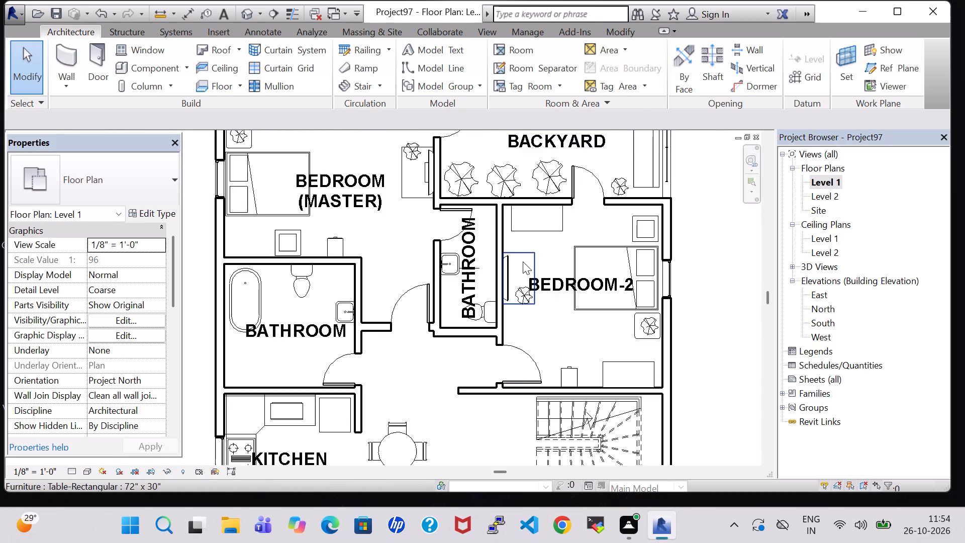
Start a Generic - 12" floor and draw its north boundary line from the master bedroom's northwest outer corner to the backyard's northeast corner.
{"action": "scroll", "coordinate": [523, 261], "scroll_direction": "down", "scroll_amount": 3}
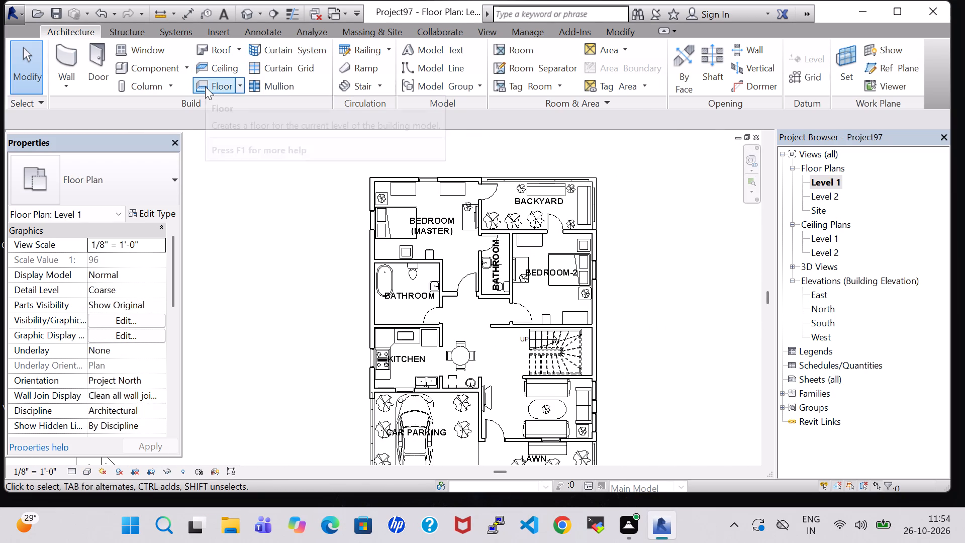
{"action": "left_click", "coordinate": [205, 86]}
{"action": "scroll", "coordinate": [402, 205], "scroll_direction": "up", "scroll_amount": 3}
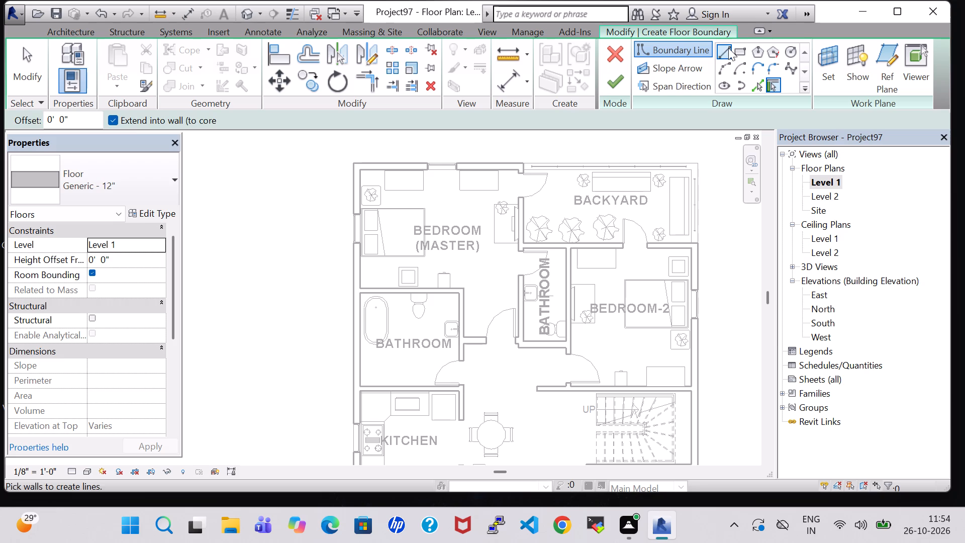
{"action": "left_click", "coordinate": [725, 49]}
{"action": "scroll", "coordinate": [346, 156], "scroll_direction": "up", "scroll_amount": 5}
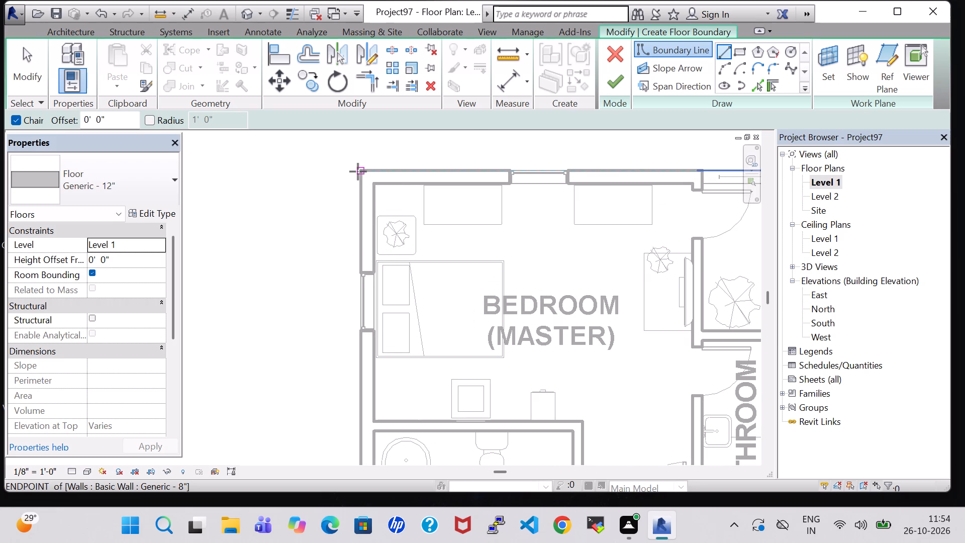
{"action": "left_click", "coordinate": [358, 171]}
{"action": "middle_click_drag", "start_coordinate": [672, 173], "coordinate": [356, 181]}
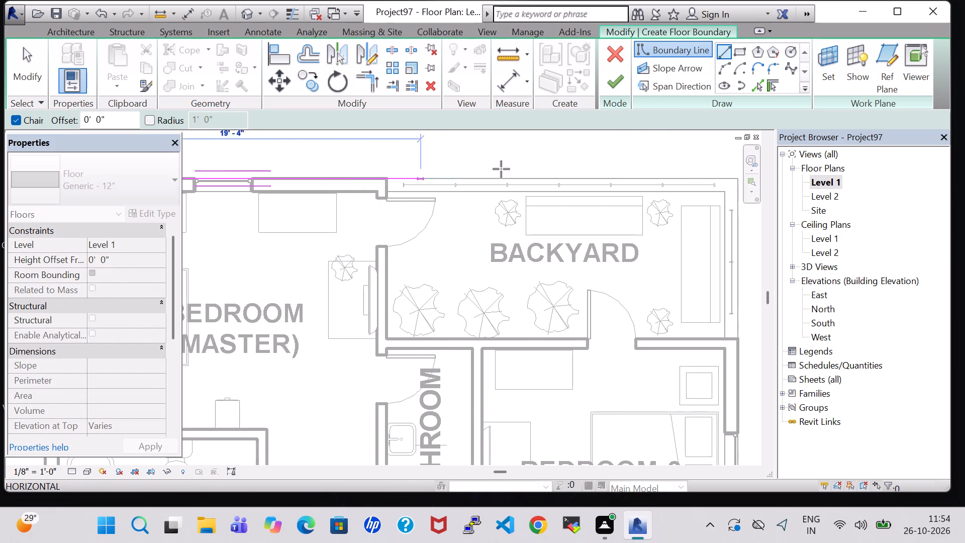
{"action": "middle_click_drag", "start_coordinate": [720, 178], "coordinate": [634, 184]}
{"action": "scroll", "coordinate": [657, 190], "scroll_direction": "up", "scroll_amount": 3}
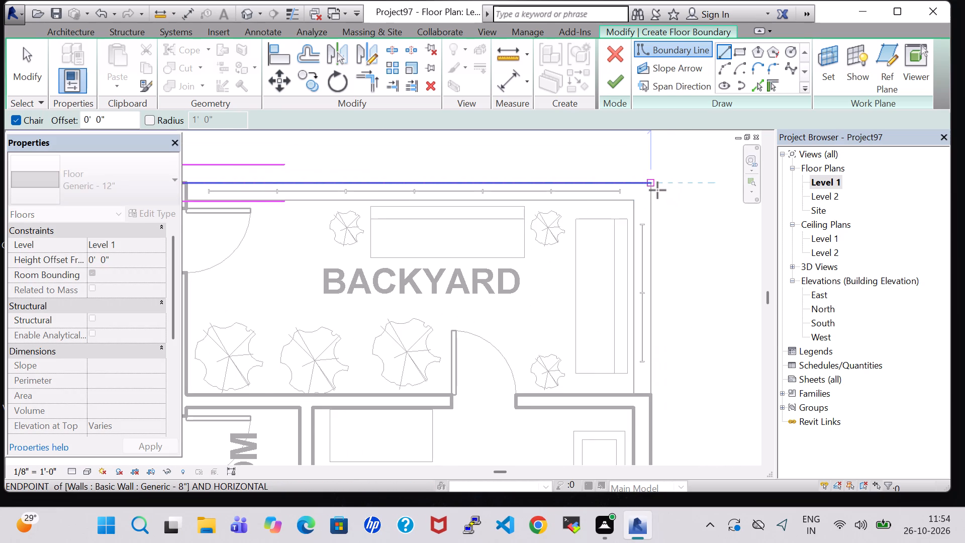
{"action": "scroll", "coordinate": [649, 188], "scroll_direction": "up", "scroll_amount": 7}
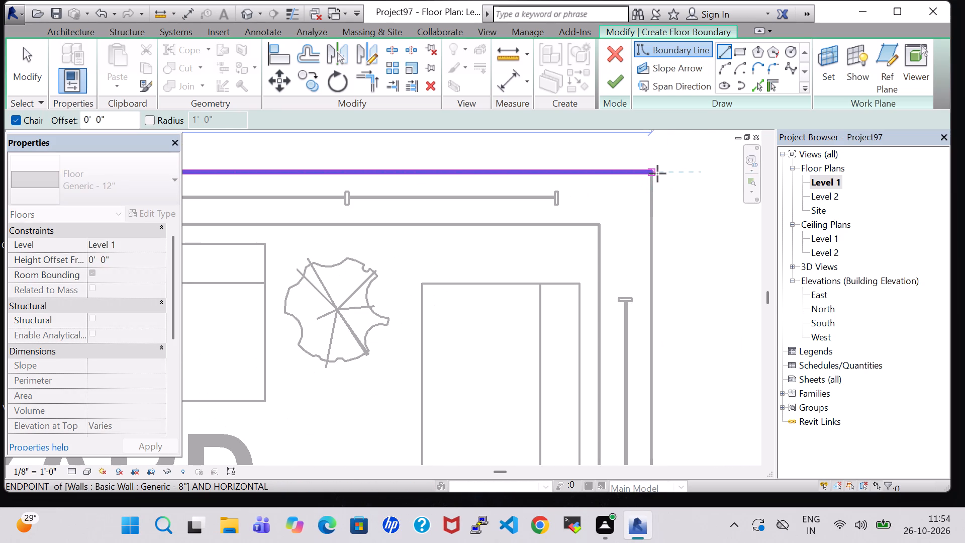
{"action": "left_click", "coordinate": [652, 173]}
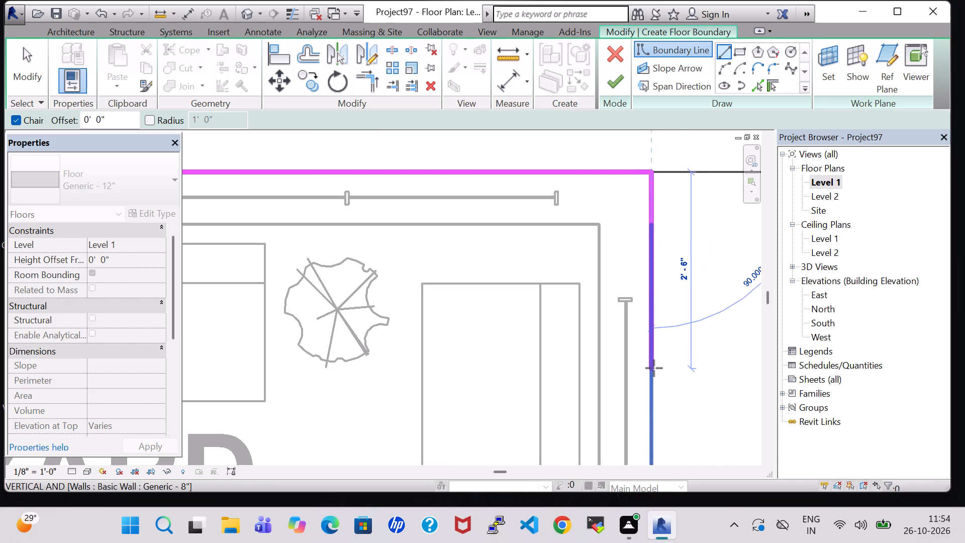
Draw the floor's east boundary line along the outer wall from the backyard's northeast corner to the living area's southeast corner at the lawn.
{"action": "middle_click_drag", "start_coordinate": [654, 368], "coordinate": [654, 325]}
{"action": "scroll", "coordinate": [654, 325], "scroll_direction": "down", "scroll_amount": 7}
{"action": "middle_click_drag", "start_coordinate": [651, 329], "coordinate": [647, 297]}
{"action": "scroll", "coordinate": [635, 202], "scroll_direction": "down", "scroll_amount": 3}
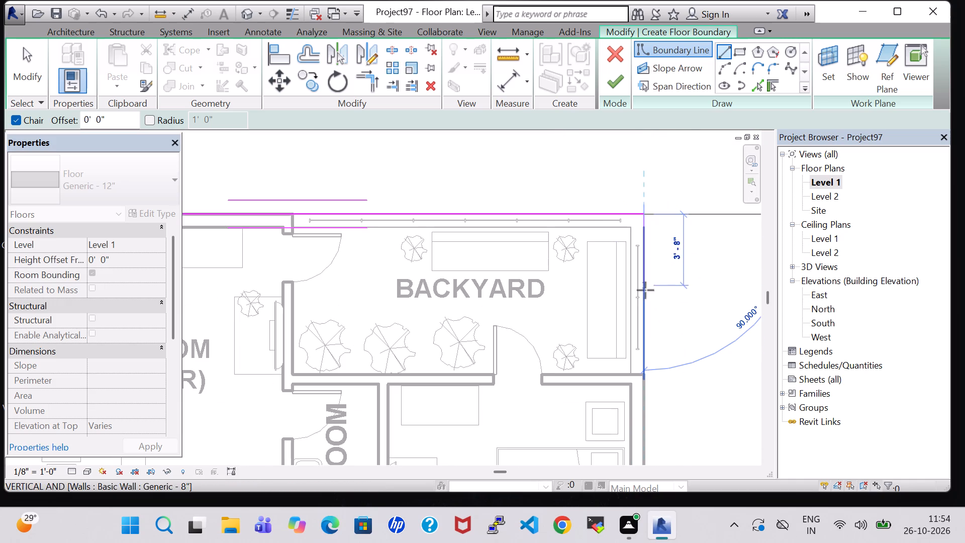
{"action": "middle_click_drag", "start_coordinate": [649, 346], "coordinate": [647, 216]}
{"action": "middle_click_drag", "start_coordinate": [646, 410], "coordinate": [645, 254]}
{"action": "middle_click_drag", "start_coordinate": [637, 368], "coordinate": [644, 268]}
{"action": "scroll", "coordinate": [646, 337], "scroll_direction": "down", "scroll_amount": 1}
{"action": "middle_click_drag", "start_coordinate": [646, 345], "coordinate": [648, 174]}
{"action": "scroll", "coordinate": [648, 199], "scroll_direction": "down", "scroll_amount": 3}
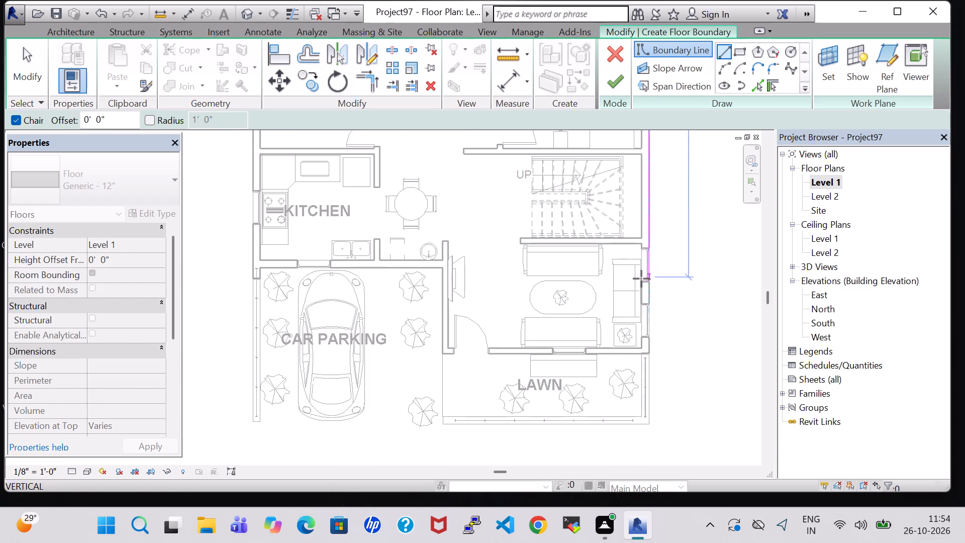
{"action": "scroll", "coordinate": [642, 407], "scroll_direction": "up", "scroll_amount": 4}
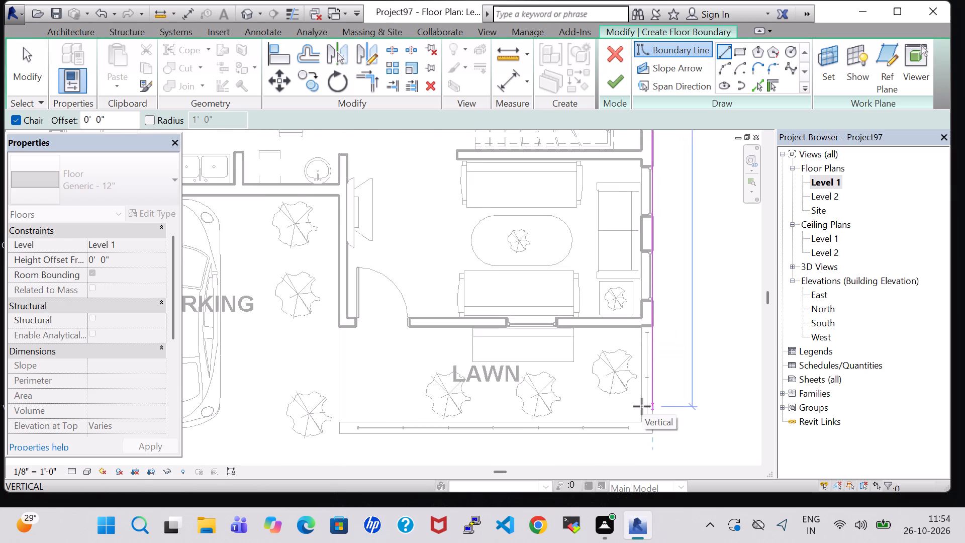
{"action": "scroll", "coordinate": [642, 406], "scroll_direction": "up", "scroll_amount": 2}
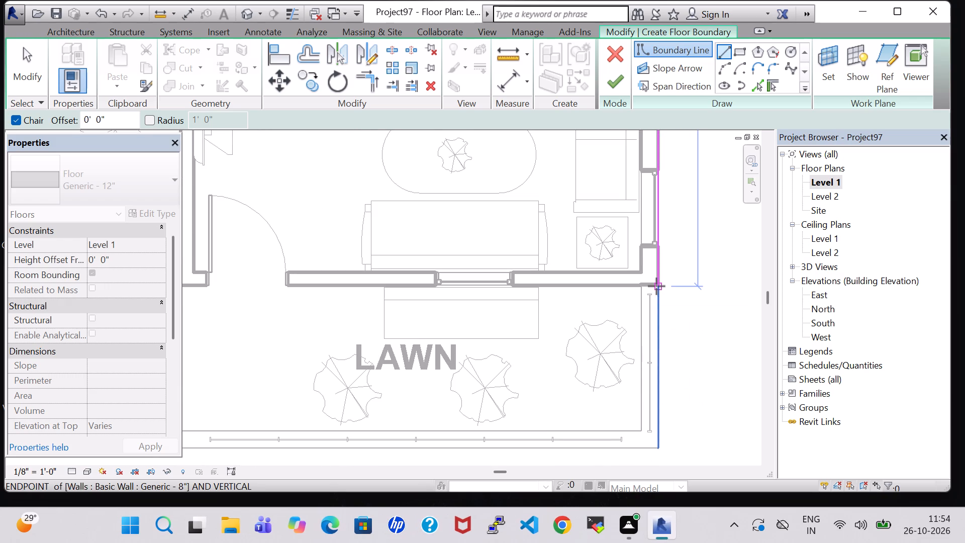
{"action": "left_click", "coordinate": [656, 286]}
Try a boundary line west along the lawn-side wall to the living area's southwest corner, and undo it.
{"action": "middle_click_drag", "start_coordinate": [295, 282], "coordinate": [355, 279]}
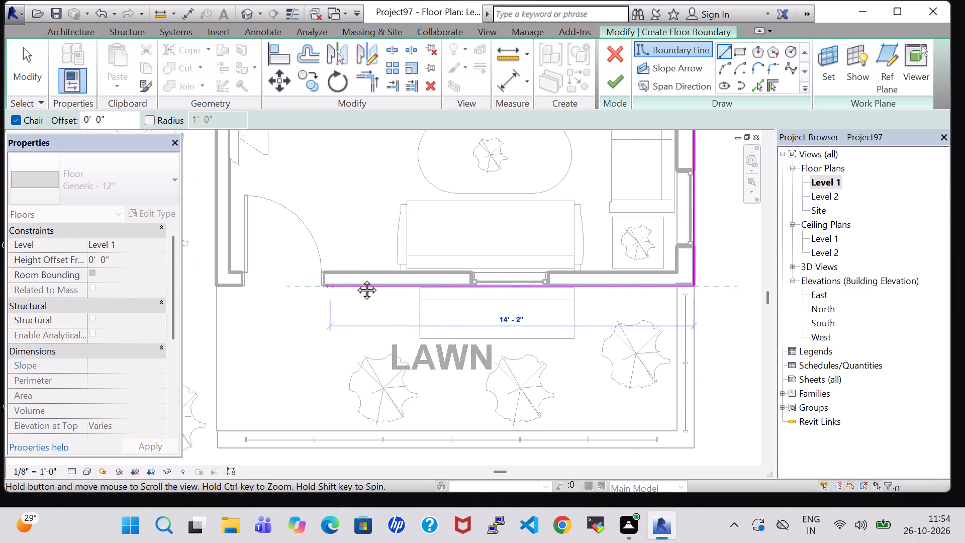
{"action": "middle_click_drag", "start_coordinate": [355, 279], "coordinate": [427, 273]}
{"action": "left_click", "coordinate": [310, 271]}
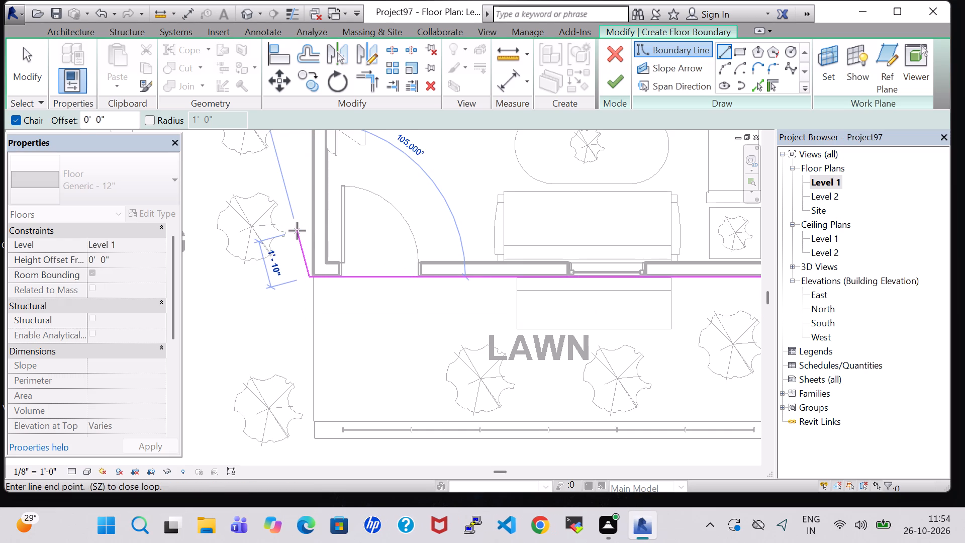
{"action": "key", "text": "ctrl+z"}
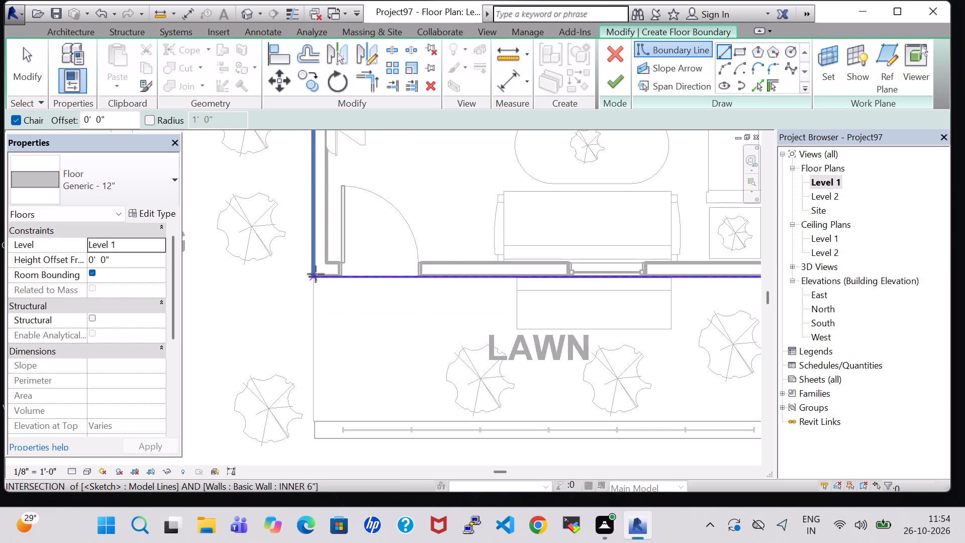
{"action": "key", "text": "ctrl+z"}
Draw the lawn-side boundary line, about 18'-7" long, from the living area's southwest outer corner to its southeast corner.
{"action": "scroll", "coordinate": [313, 273], "scroll_direction": "up", "scroll_amount": 4}
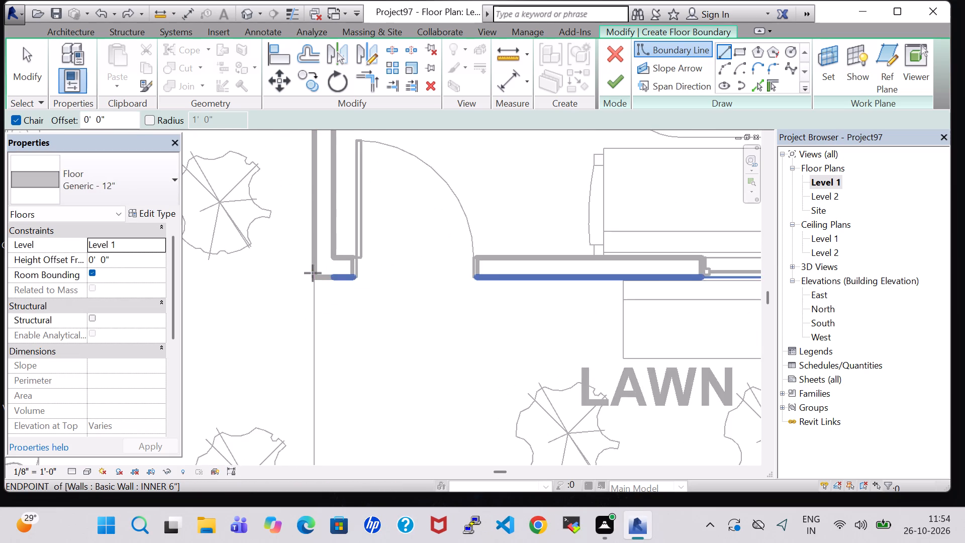
{"action": "left_click", "coordinate": [313, 281]}
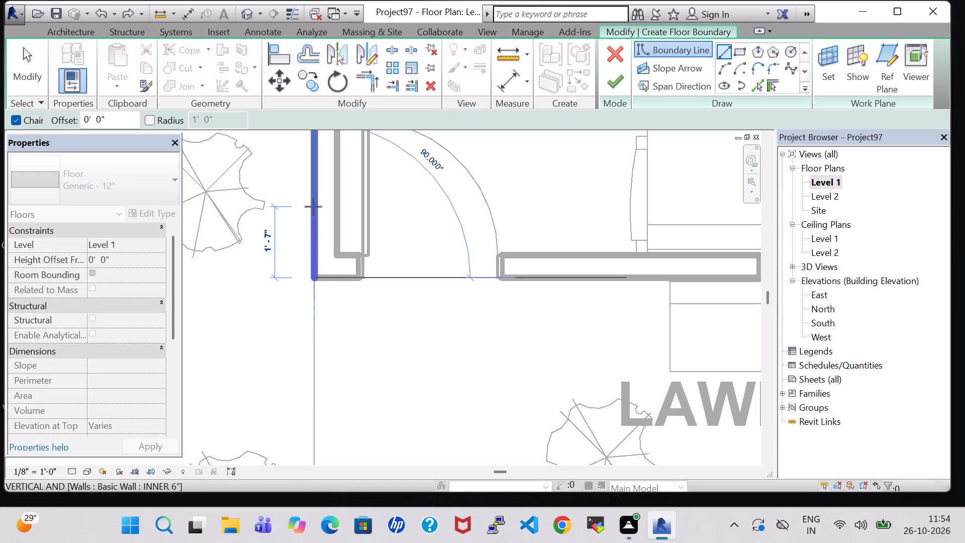
{"action": "scroll", "coordinate": [313, 207], "scroll_direction": "down", "scroll_amount": 6}
{"action": "scroll", "coordinate": [650, 229], "scroll_direction": "up", "scroll_amount": 4}
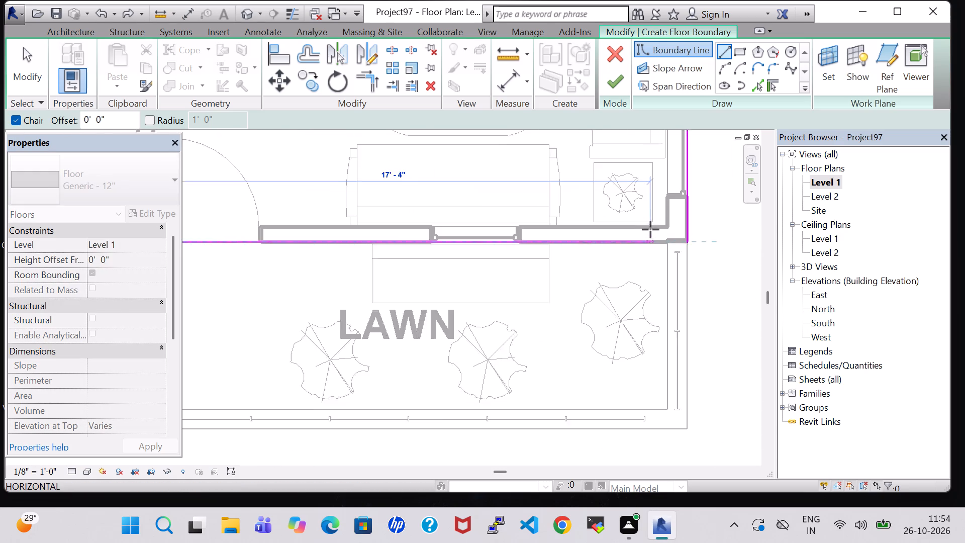
{"action": "left_click", "coordinate": [694, 242]}
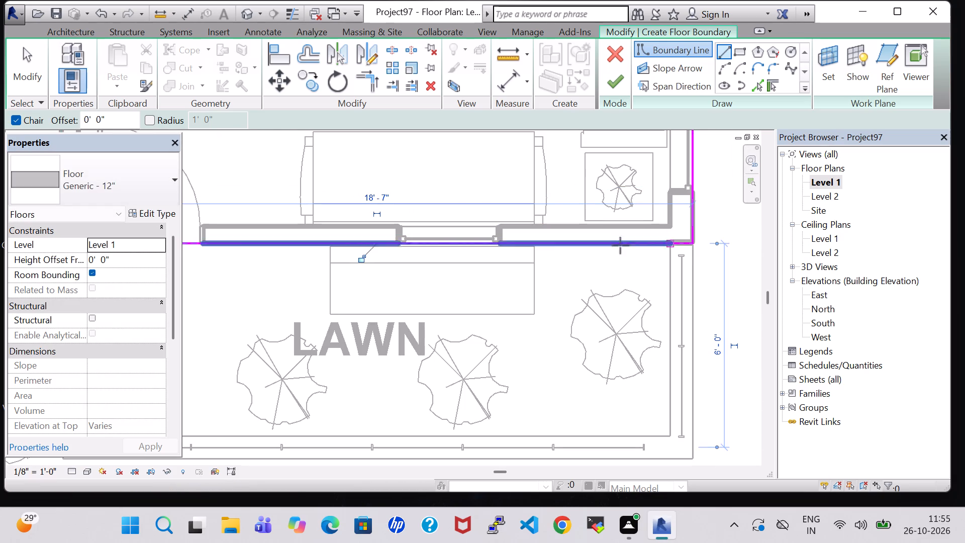
Draw the boundary line north along the living area's west wall, from the lawn corner to the car parking's northeast corner.
{"action": "scroll", "coordinate": [235, 223], "scroll_direction": "down", "scroll_amount": 2}
{"action": "middle_click_drag", "start_coordinate": [235, 223], "coordinate": [505, 310]}
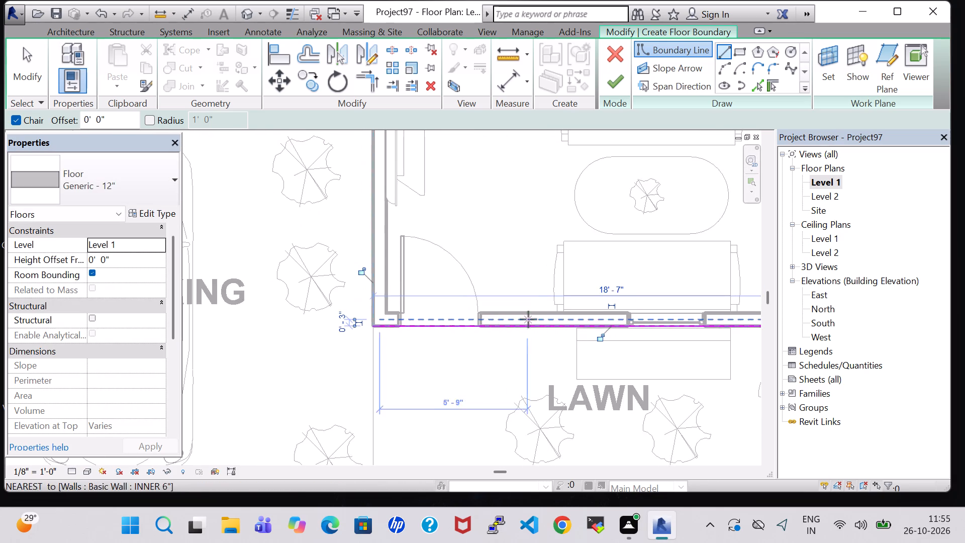
{"action": "scroll", "coordinate": [393, 337], "scroll_direction": "up", "scroll_amount": 4}
{"action": "left_click", "coordinate": [353, 319]}
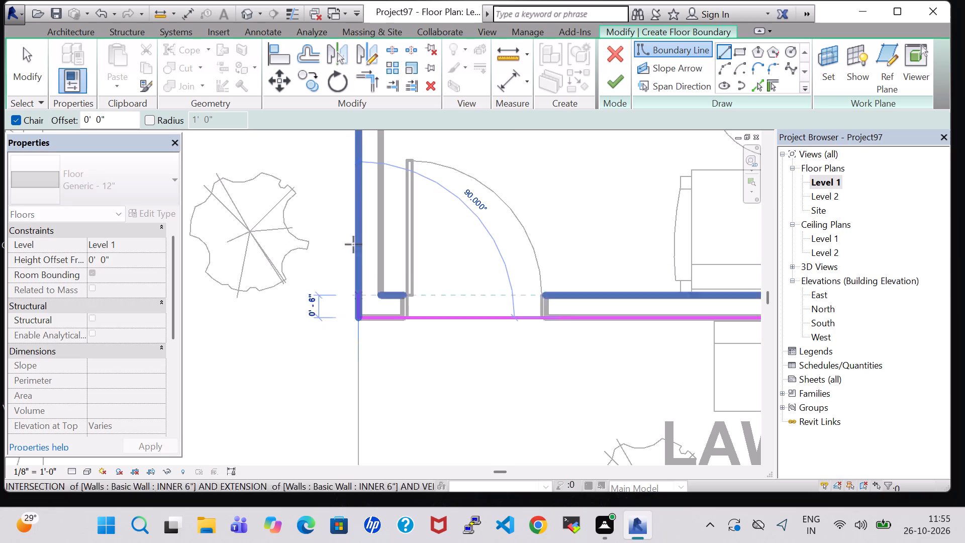
{"action": "middle_click_drag", "start_coordinate": [354, 196], "coordinate": [358, 295]}
{"action": "scroll", "coordinate": [358, 295], "scroll_direction": "down", "scroll_amount": 2}
{"action": "scroll", "coordinate": [363, 251], "scroll_direction": "down", "scroll_amount": 3}
{"action": "middle_click", "coordinate": [362, 219]}
{"action": "middle_click_drag", "start_coordinate": [362, 219], "coordinate": [357, 253]}
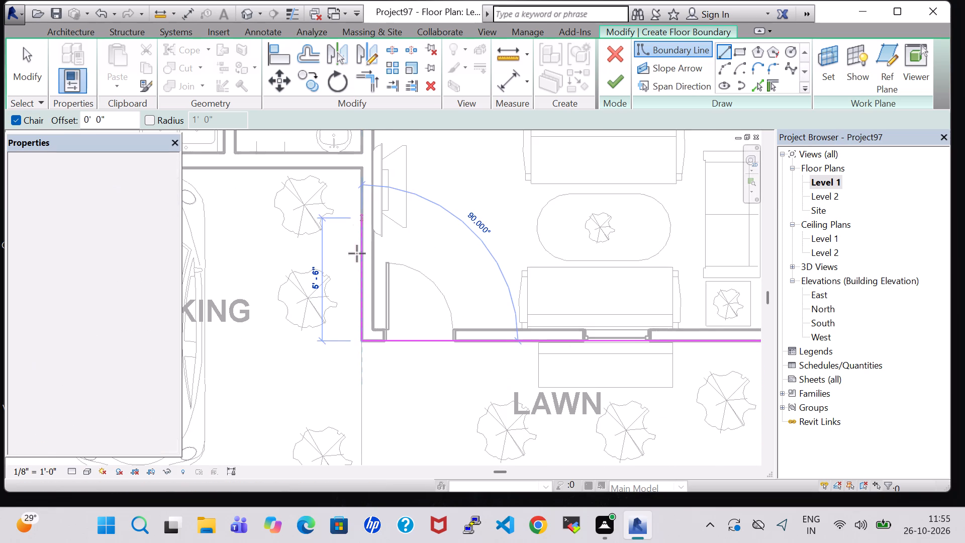
{"action": "middle_click_drag", "start_coordinate": [357, 253], "coordinate": [357, 269]}
{"action": "scroll", "coordinate": [357, 269], "scroll_direction": "up", "scroll_amount": 11}
{"action": "scroll", "coordinate": [248, 271], "scroll_direction": "up", "scroll_amount": 2}
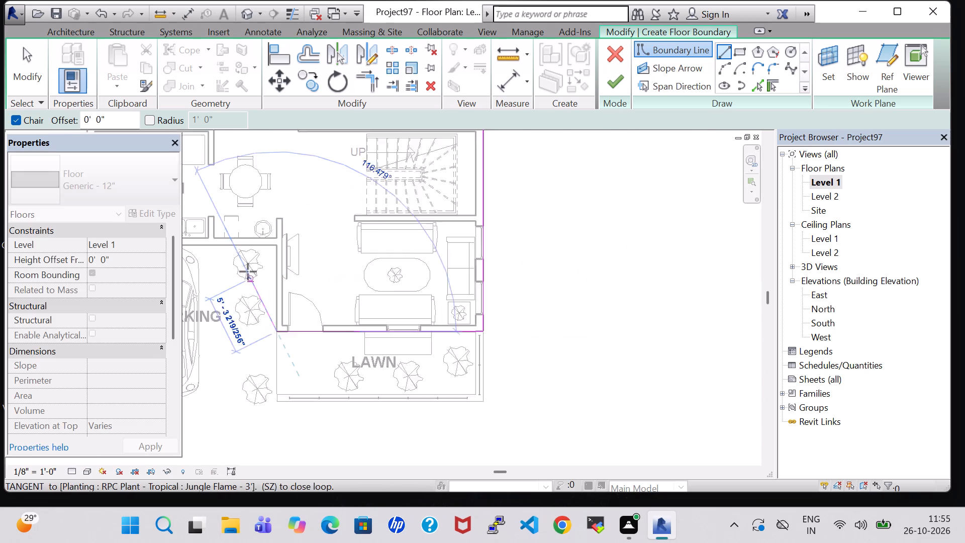
{"action": "scroll", "coordinate": [248, 271], "scroll_direction": "up", "scroll_amount": 4}
{"action": "scroll", "coordinate": [305, 254], "scroll_direction": "up", "scroll_amount": 9}
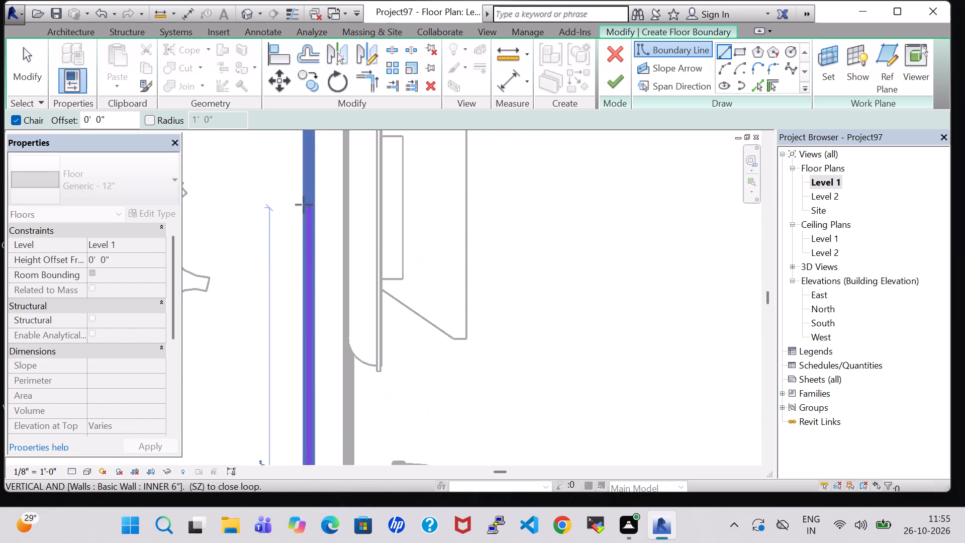
{"action": "middle_click_drag", "start_coordinate": [304, 204], "coordinate": [307, 280]}
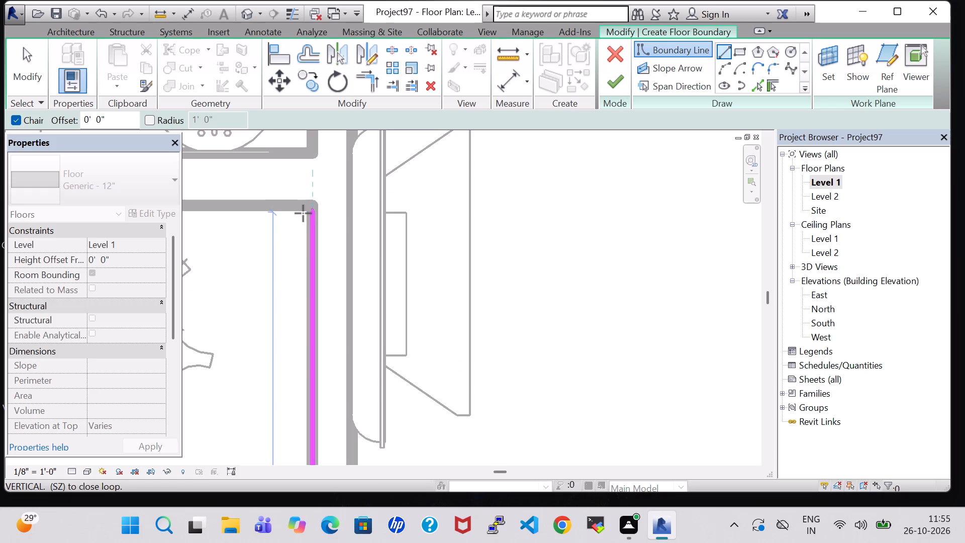
{"action": "left_click", "coordinate": [310, 213]}
Draw the boundary line west along the kitchen's south wall, from the car parking's northeast corner to its northwest inner corner.
{"action": "middle_click_drag", "start_coordinate": [242, 215], "coordinate": [407, 220]}
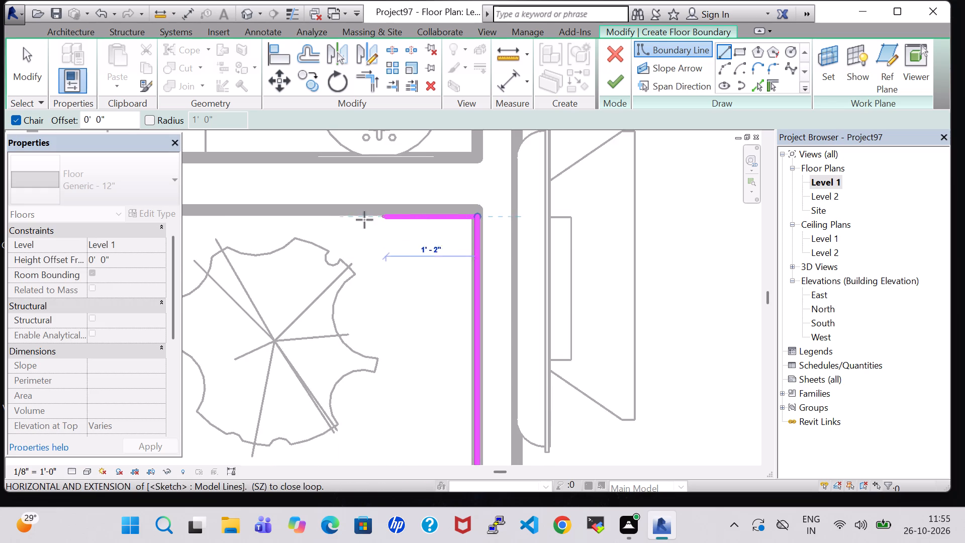
{"action": "scroll", "coordinate": [360, 221], "scroll_direction": "down", "scroll_amount": 1}
{"action": "middle_click_drag", "start_coordinate": [237, 220], "coordinate": [424, 221]}
{"action": "middle_click_drag", "start_coordinate": [211, 220], "coordinate": [506, 221]}
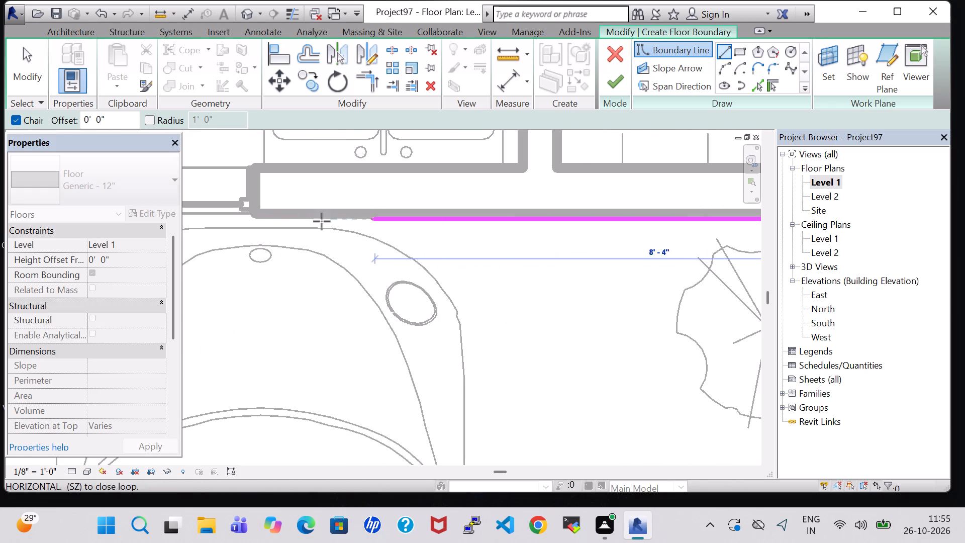
{"action": "middle_click_drag", "start_coordinate": [301, 220], "coordinate": [529, 219]}
{"action": "middle_click_drag", "start_coordinate": [258, 215], "coordinate": [474, 224]}
{"action": "scroll", "coordinate": [400, 221], "scroll_direction": "down", "scroll_amount": 1}
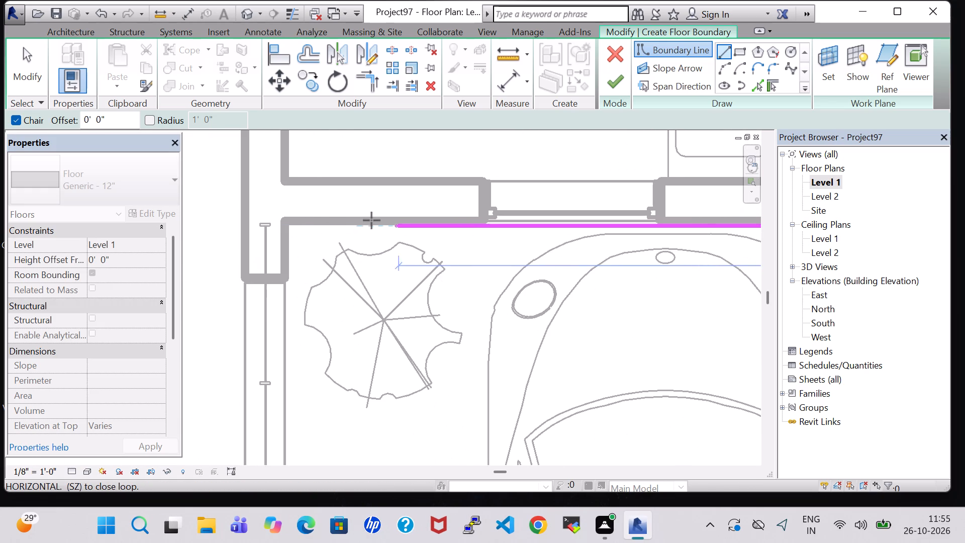
{"action": "left_click", "coordinate": [289, 220]}
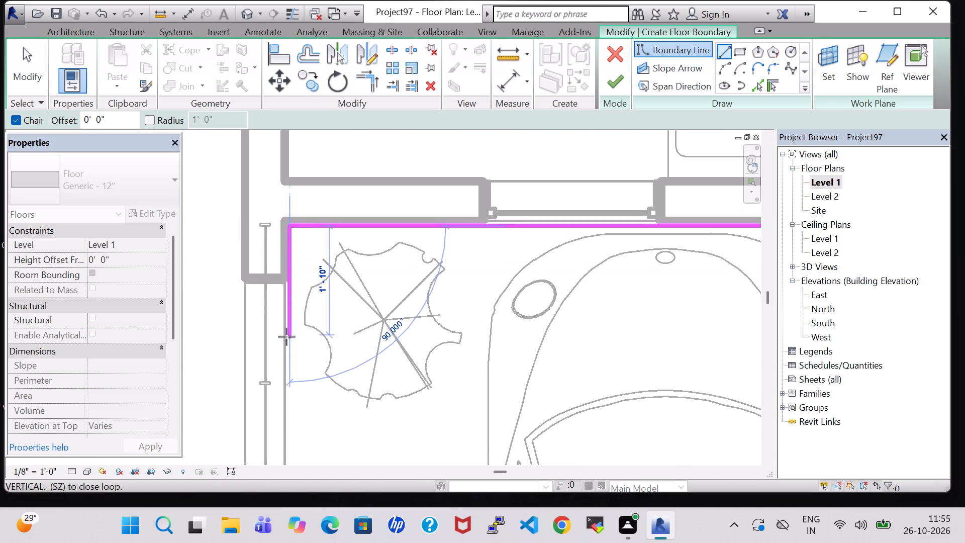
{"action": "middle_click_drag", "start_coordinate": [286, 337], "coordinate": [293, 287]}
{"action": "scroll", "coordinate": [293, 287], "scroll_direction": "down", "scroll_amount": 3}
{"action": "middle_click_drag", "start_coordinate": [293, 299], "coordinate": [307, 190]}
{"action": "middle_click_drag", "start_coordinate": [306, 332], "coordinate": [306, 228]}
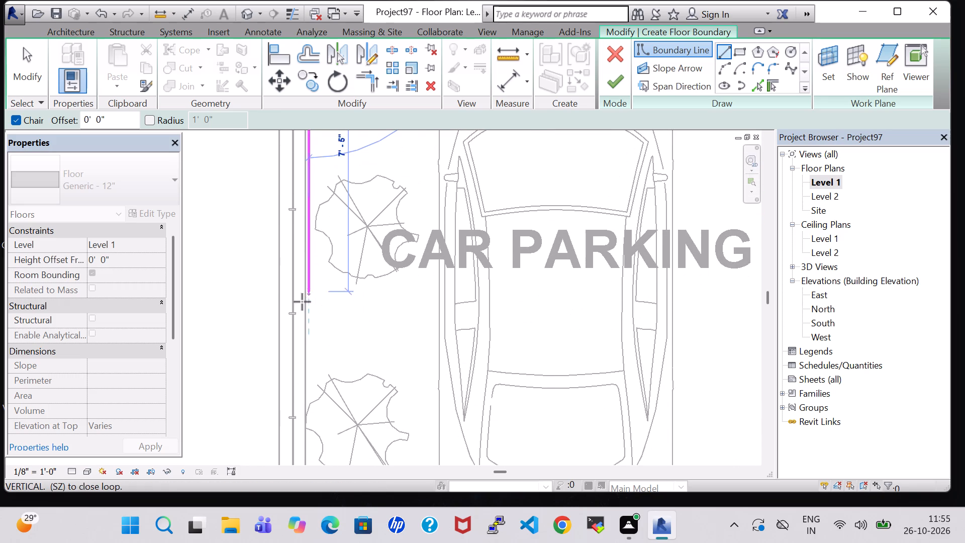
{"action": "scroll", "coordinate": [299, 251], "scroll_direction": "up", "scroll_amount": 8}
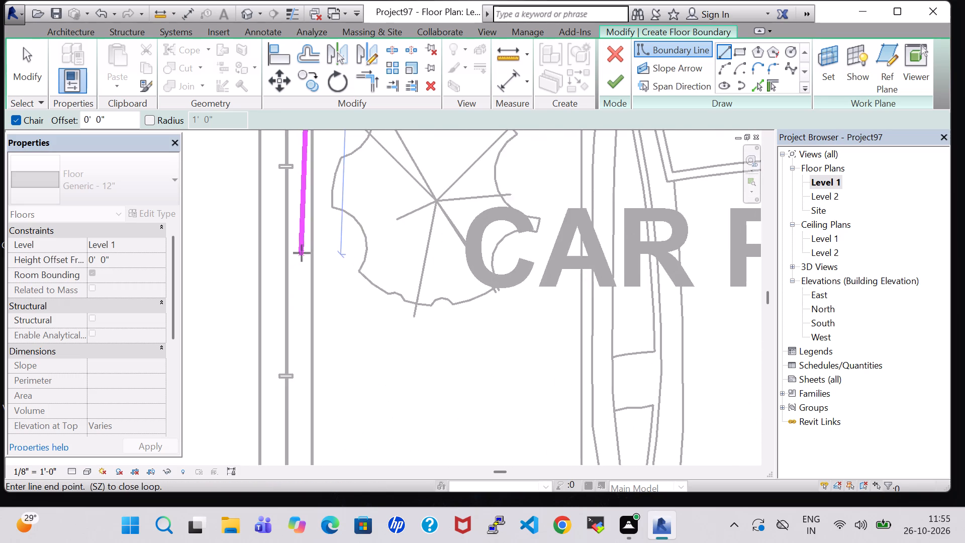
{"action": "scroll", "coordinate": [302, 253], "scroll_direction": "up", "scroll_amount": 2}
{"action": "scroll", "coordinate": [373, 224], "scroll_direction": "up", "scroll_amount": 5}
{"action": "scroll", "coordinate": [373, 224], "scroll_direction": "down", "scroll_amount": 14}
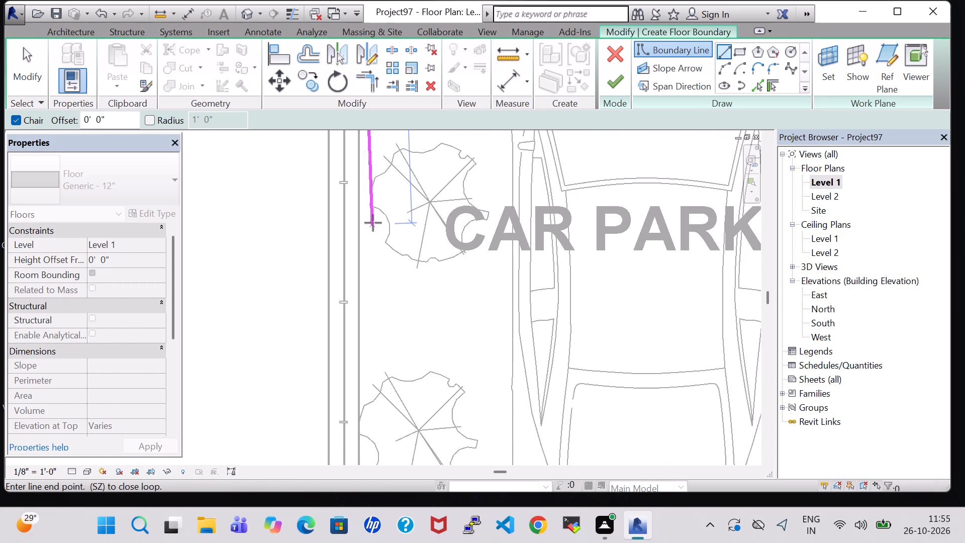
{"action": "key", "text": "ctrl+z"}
Extend the floor boundary about 1" west from the kitchen-side line's end to the car parking's northwest inner corner.
{"action": "scroll", "coordinate": [373, 223], "scroll_direction": "up", "scroll_amount": 4}
{"action": "scroll", "coordinate": [373, 223], "scroll_direction": "down", "scroll_amount": 10}
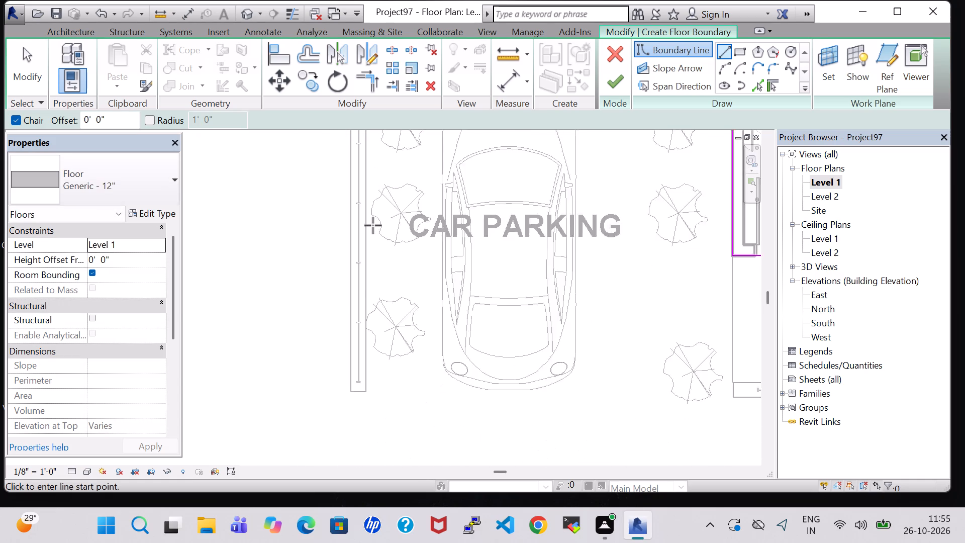
{"action": "scroll", "coordinate": [373, 225], "scroll_direction": "down", "scroll_amount": 1}
{"action": "middle_click_drag", "start_coordinate": [362, 237], "coordinate": [362, 417]}
{"action": "scroll", "coordinate": [363, 365], "scroll_direction": "up", "scroll_amount": 9}
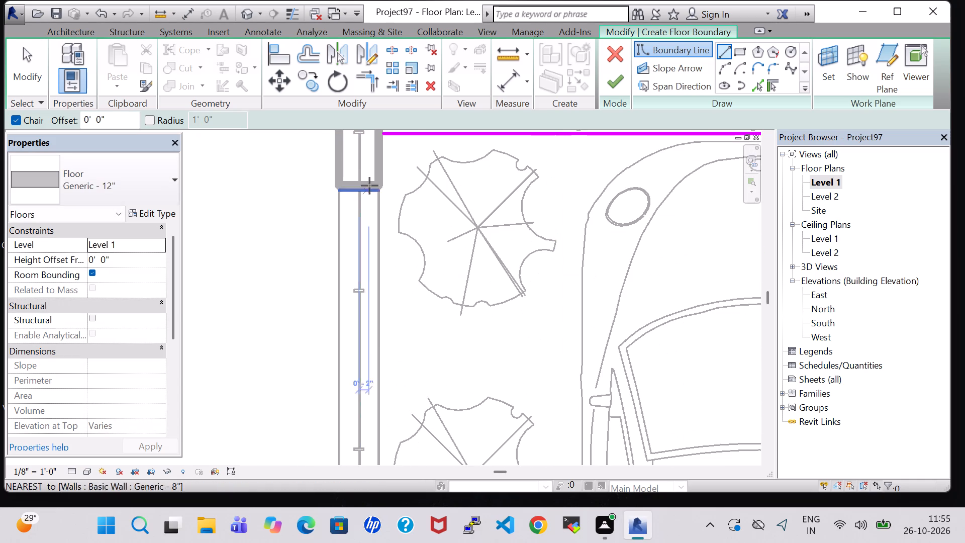
{"action": "middle_click_drag", "start_coordinate": [370, 176], "coordinate": [344, 337]}
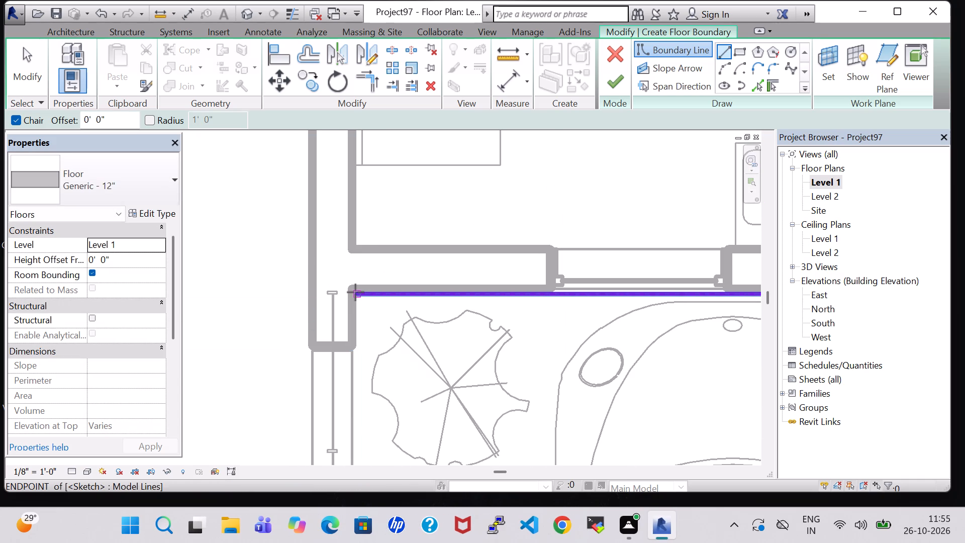
{"action": "left_click", "coordinate": [354, 292]}
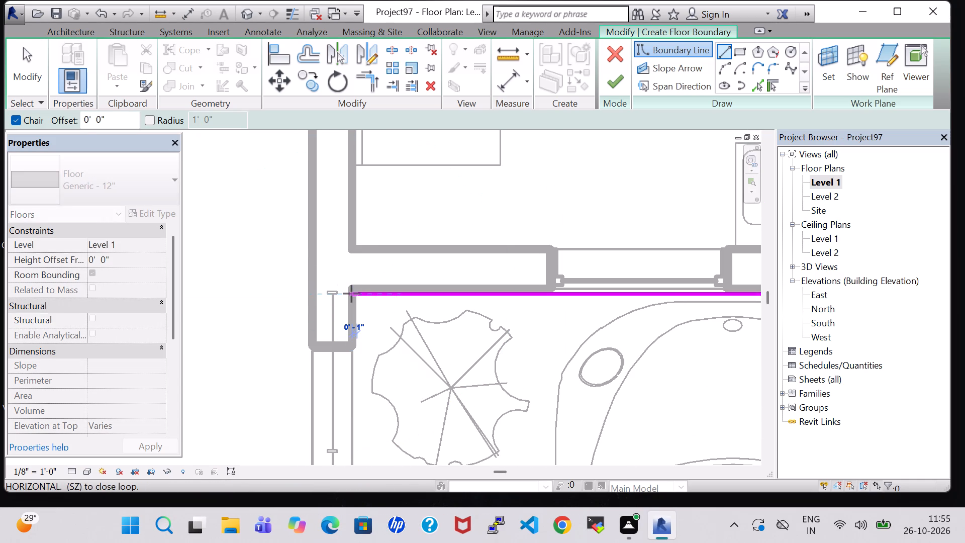
{"action": "left_click", "coordinate": [351, 294]}
Continue the boundary south along the car parking west wall's inner face and across its south end to the outer corner.
{"action": "middle_click_drag", "start_coordinate": [358, 399], "coordinate": [365, 267]}
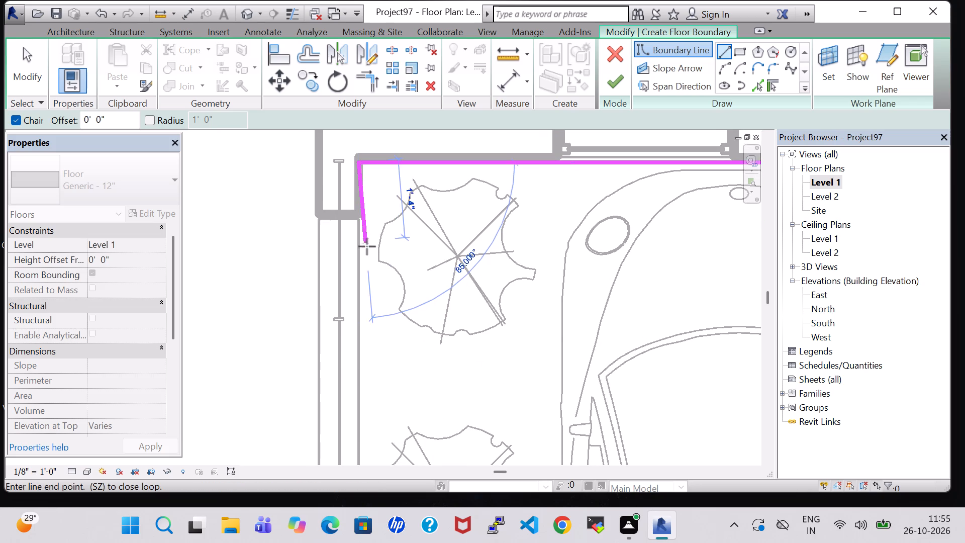
{"action": "middle_click_drag", "start_coordinate": [367, 440], "coordinate": [404, 253]}
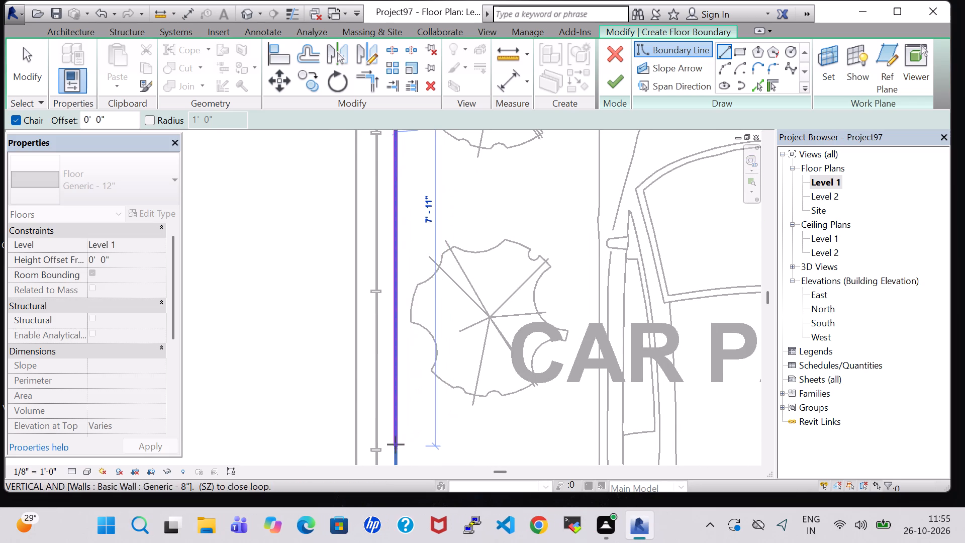
{"action": "middle_click_drag", "start_coordinate": [396, 444], "coordinate": [406, 185]}
{"action": "middle_click_drag", "start_coordinate": [409, 418], "coordinate": [433, 218]}
{"action": "left_click", "coordinate": [429, 332]}
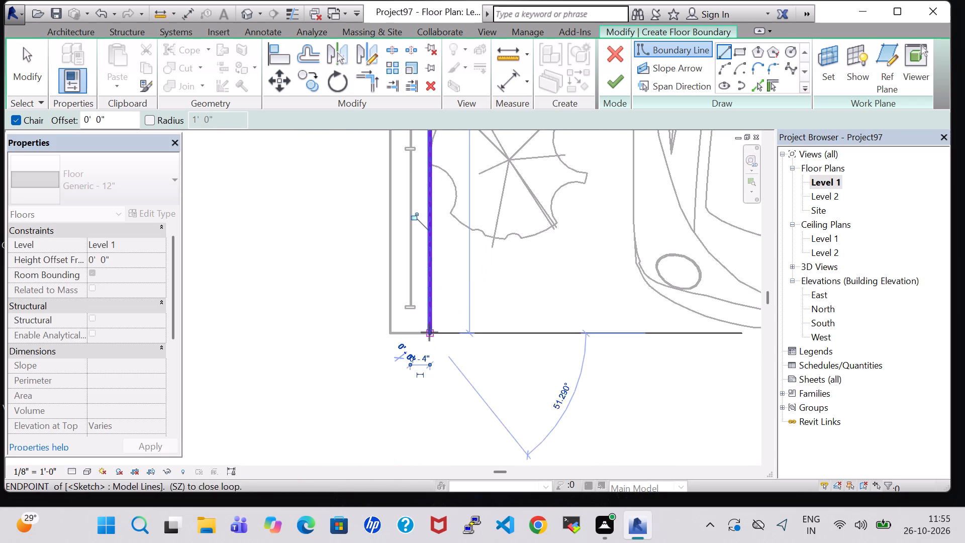
{"action": "left_click", "coordinate": [388, 337]}
Close the boundary north along the building's west outer face to the master bedroom's northwest corner, and finish the Generic - 12" floor.
{"action": "middle_click_drag", "start_coordinate": [384, 179], "coordinate": [367, 296]}
{"action": "scroll", "coordinate": [367, 296], "scroll_direction": "down", "scroll_amount": 7}
{"action": "middle_click_drag", "start_coordinate": [365, 237], "coordinate": [363, 334]}
{"action": "scroll", "coordinate": [365, 237], "scroll_direction": "down", "scroll_amount": 1}
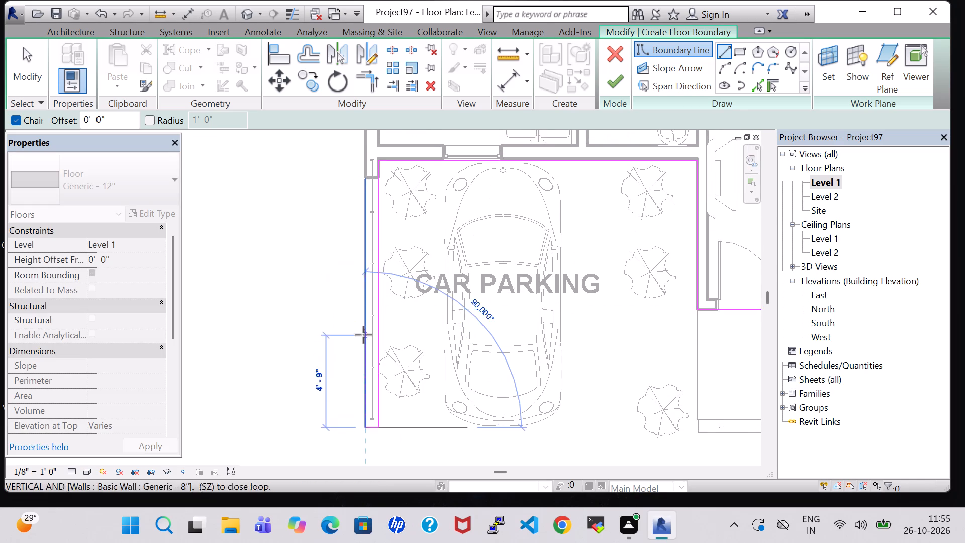
{"action": "middle_click_drag", "start_coordinate": [361, 230], "coordinate": [362, 379]}
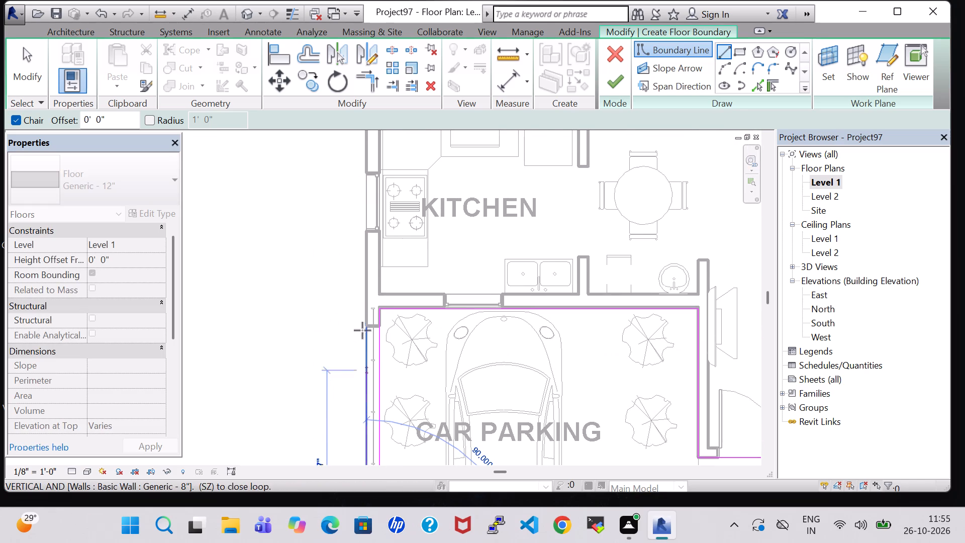
{"action": "middle_click_drag", "start_coordinate": [366, 231], "coordinate": [366, 369]}
{"action": "middle_click", "coordinate": [367, 391]}
{"action": "middle_click_drag", "start_coordinate": [373, 248], "coordinate": [373, 249]}
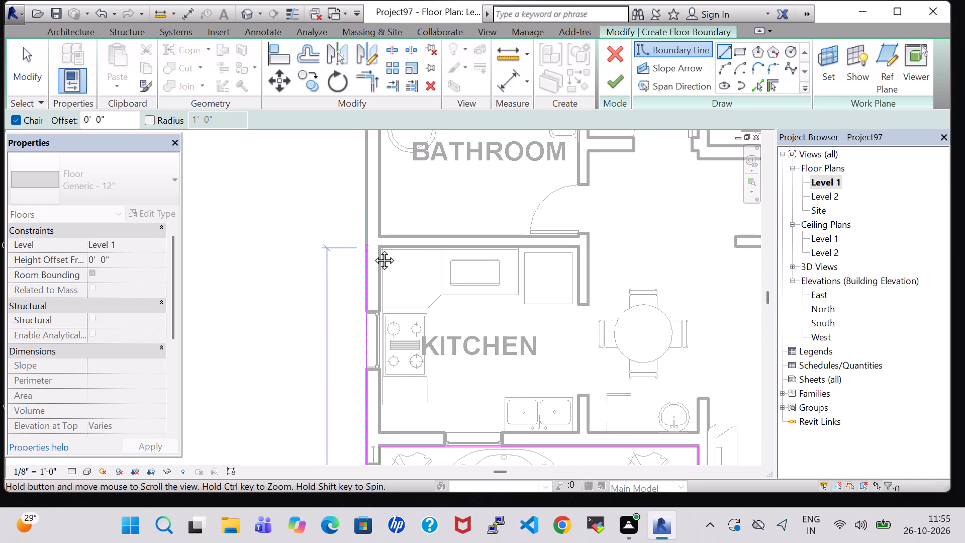
{"action": "middle_click_drag", "start_coordinate": [373, 249], "coordinate": [372, 351]}
{"action": "middle_click_drag", "start_coordinate": [361, 183], "coordinate": [358, 413]}
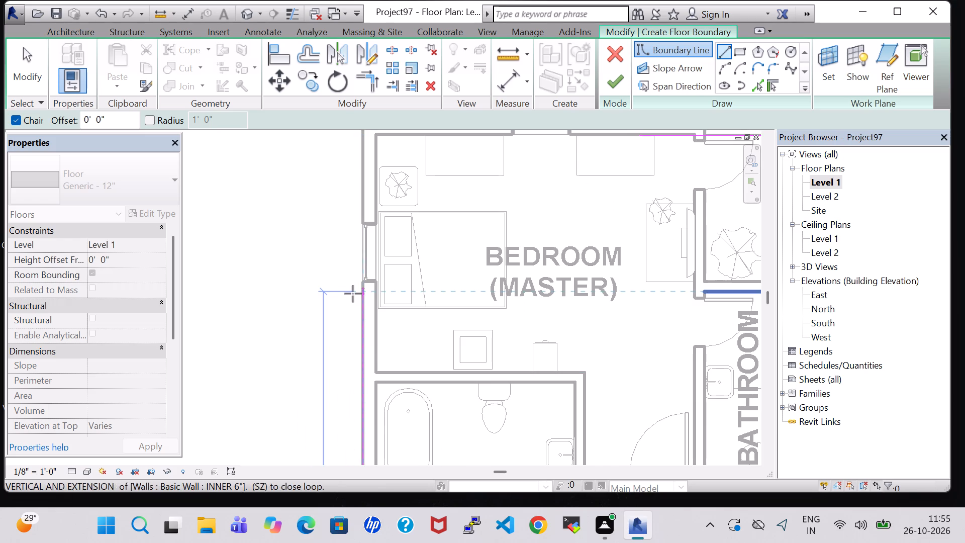
{"action": "middle_click_drag", "start_coordinate": [357, 287], "coordinate": [363, 438]}
{"action": "scroll", "coordinate": [373, 286], "scroll_direction": "up", "scroll_amount": 9}
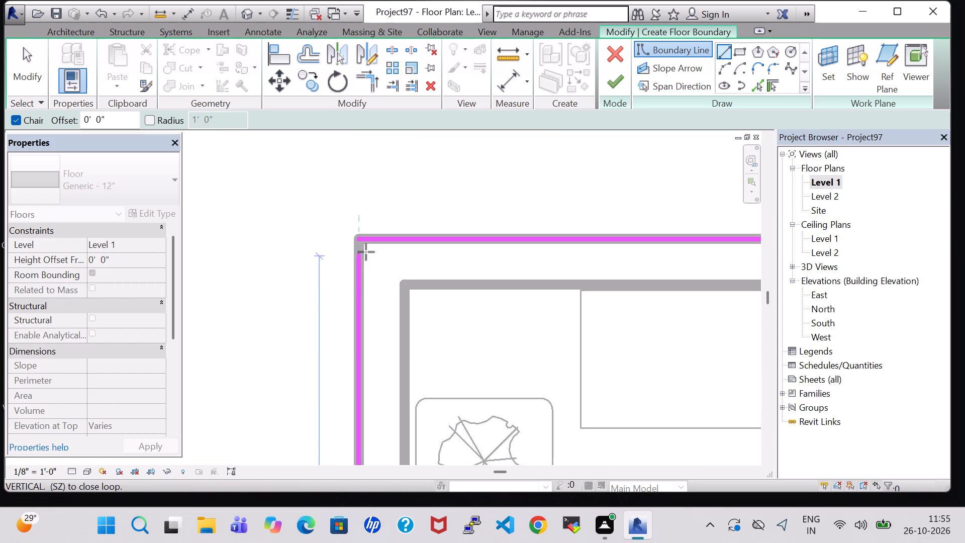
{"action": "left_click", "coordinate": [356, 241]}
{"action": "left_click", "coordinate": [610, 89]}
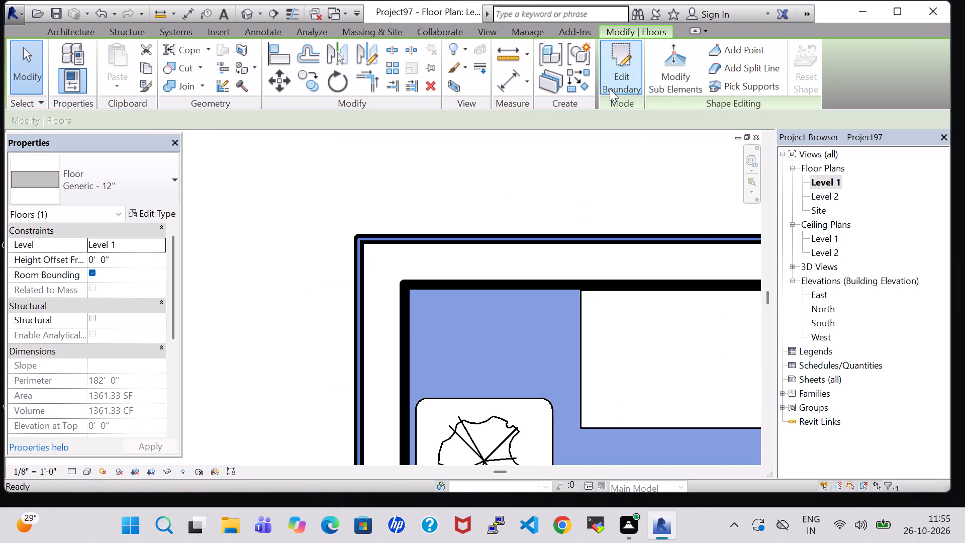
Examine the floor edges along the house front, lawn and car parking in the 3D view.
{"action": "left_click", "coordinate": [246, 11]}
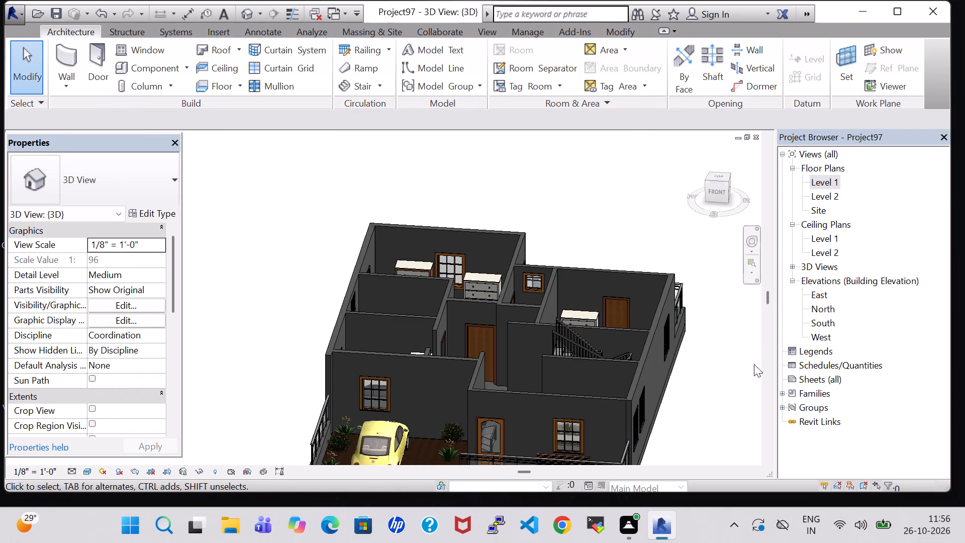
{"action": "middle_click_drag", "start_coordinate": [699, 404], "coordinate": [695, 325]}
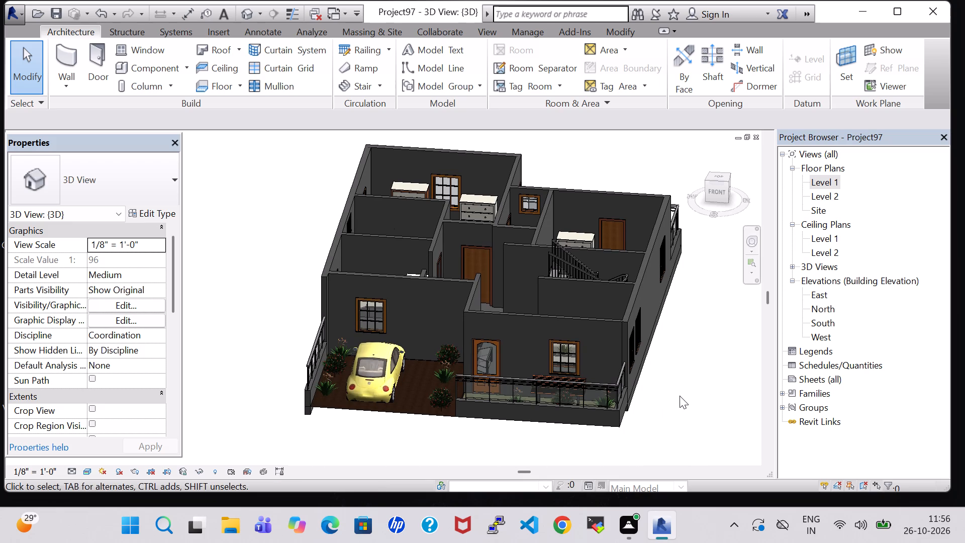
{"action": "middle_click_drag", "start_coordinate": [680, 396], "coordinate": [693, 369]}
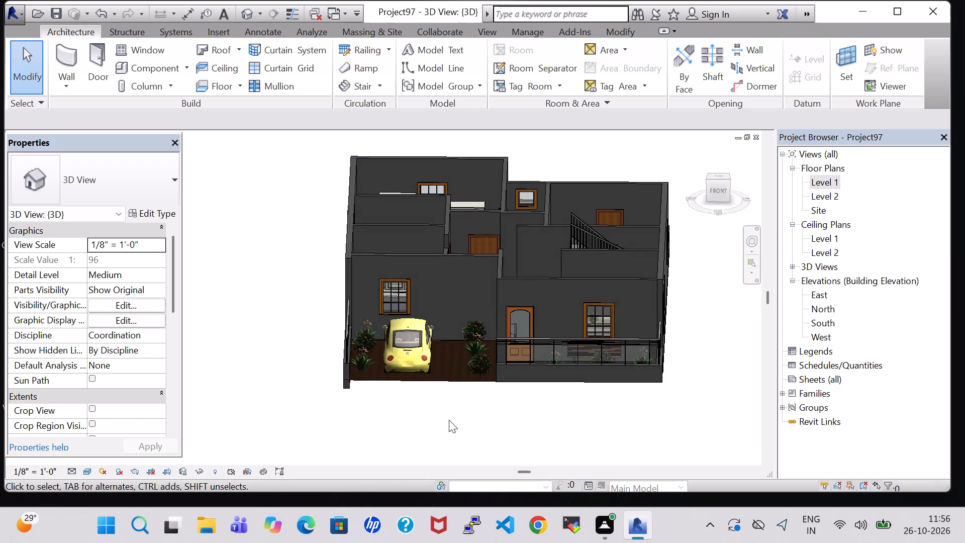
{"action": "scroll", "coordinate": [350, 386], "scroll_direction": "up", "scroll_amount": 5}
{"action": "middle_click_drag", "start_coordinate": [426, 438], "coordinate": [348, 433]}
{"action": "middle_click_drag", "start_coordinate": [284, 414], "coordinate": [426, 436]}
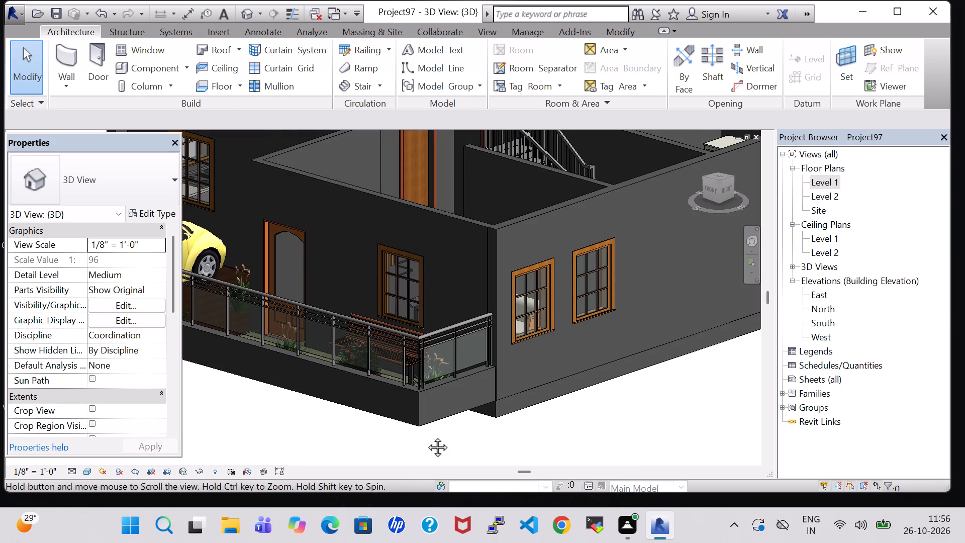
{"action": "middle_click_drag", "start_coordinate": [426, 436], "coordinate": [501, 441]}
{"action": "middle_click_drag", "start_coordinate": [260, 400], "coordinate": [330, 416]}
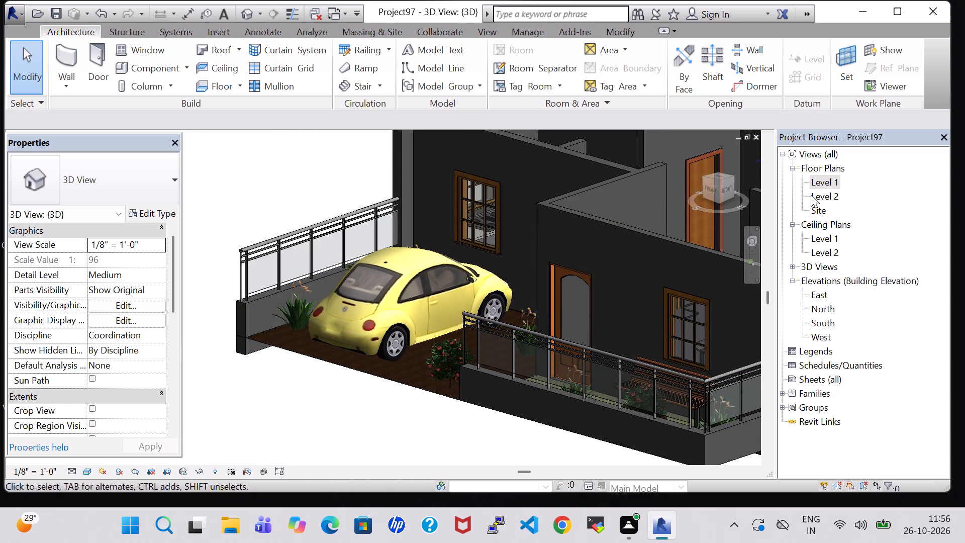
Check the car parking's open south side in the Level 1 floor plan.
{"action": "double_click", "coordinate": [820, 184]}
{"action": "scroll", "coordinate": [550, 297], "scroll_direction": "down", "scroll_amount": 9}
{"action": "scroll", "coordinate": [548, 311], "scroll_direction": "up", "scroll_amount": 1}
{"action": "middle_click_drag", "start_coordinate": [548, 311], "coordinate": [539, 300]}
{"action": "scroll", "coordinate": [449, 95], "scroll_direction": "down", "scroll_amount": 10}
{"action": "middle_click_drag", "start_coordinate": [628, 397], "coordinate": [399, 272]}
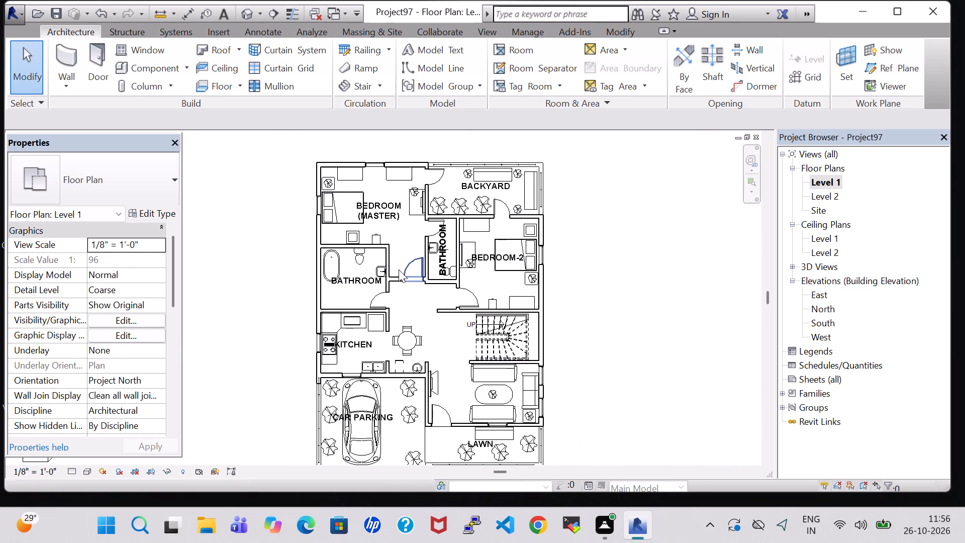
{"action": "middle_click", "coordinate": [619, 365]}
{"action": "middle_click_drag", "start_coordinate": [630, 305], "coordinate": [647, 264]}
{"action": "scroll", "coordinate": [320, 436], "scroll_direction": "up", "scroll_amount": 8}
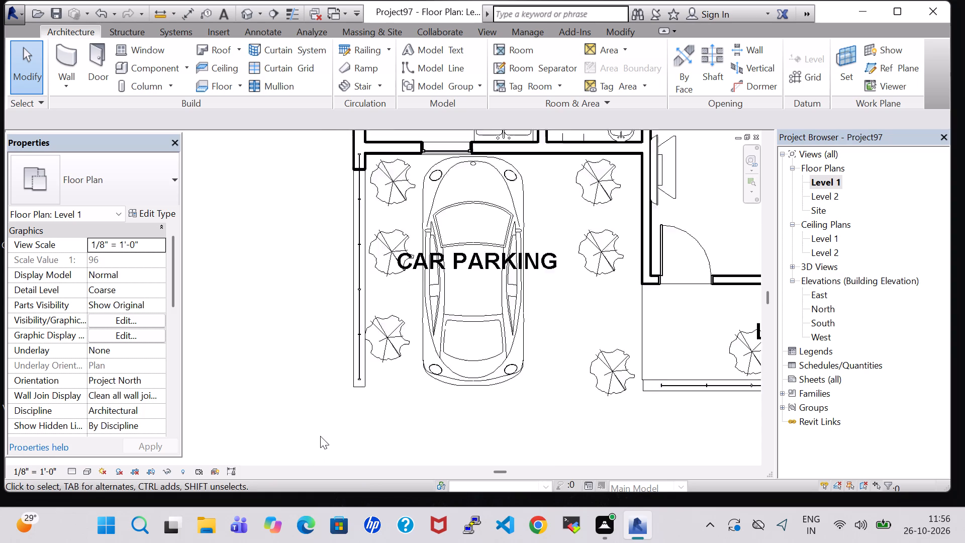
{"action": "scroll", "coordinate": [320, 436], "scroll_direction": "up", "scroll_amount": 2}
{"action": "double_click", "coordinate": [827, 180]}
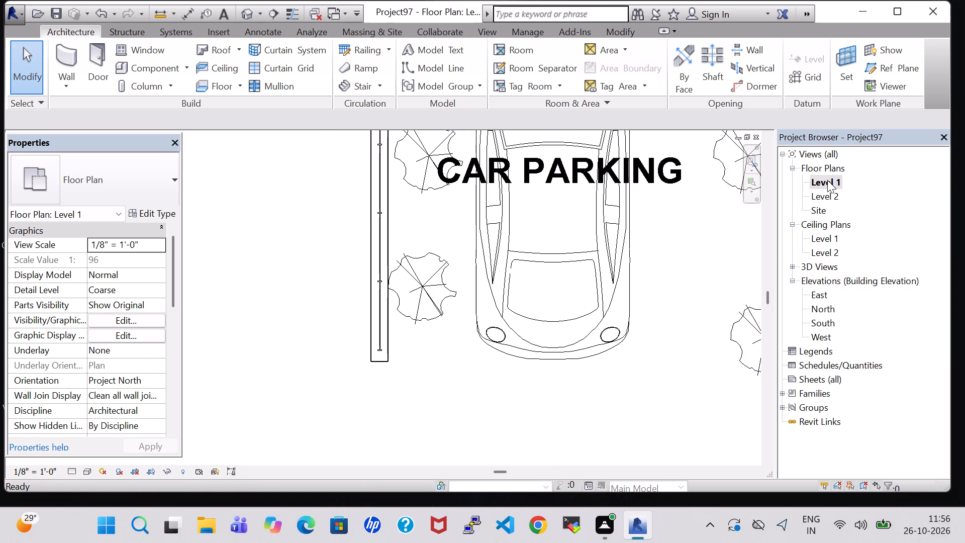
Examine the car parking's west wall end and the floor edge beneath it in the 3D view.
{"action": "left_click", "coordinate": [249, 13]}
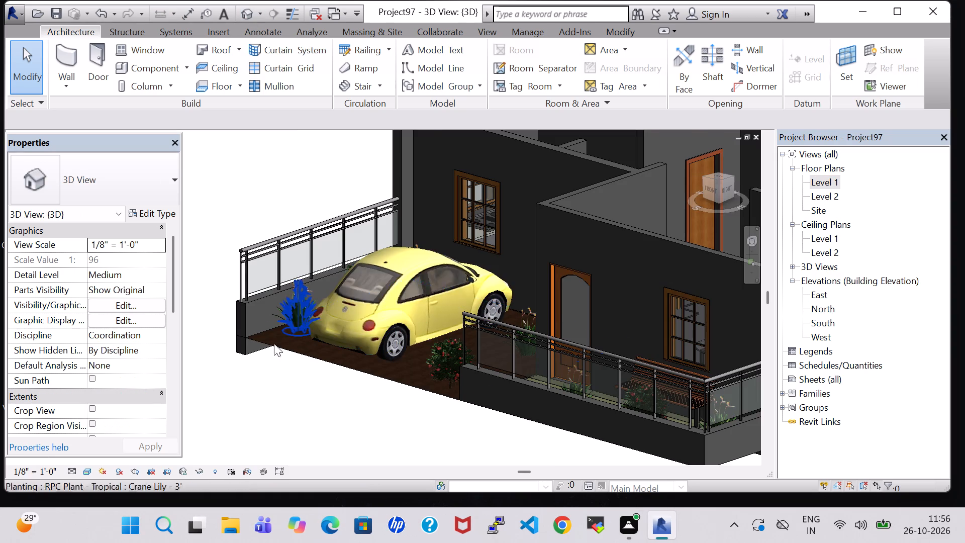
{"action": "scroll", "coordinate": [269, 345], "scroll_direction": "up", "scroll_amount": 3}
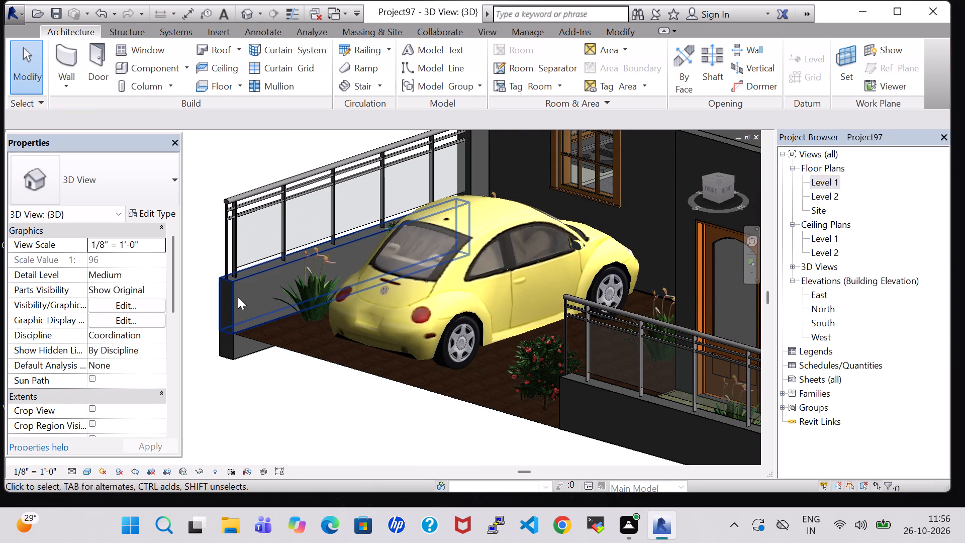
{"action": "left_click", "coordinate": [238, 297]}
{"action": "left_click", "coordinate": [369, 424]}
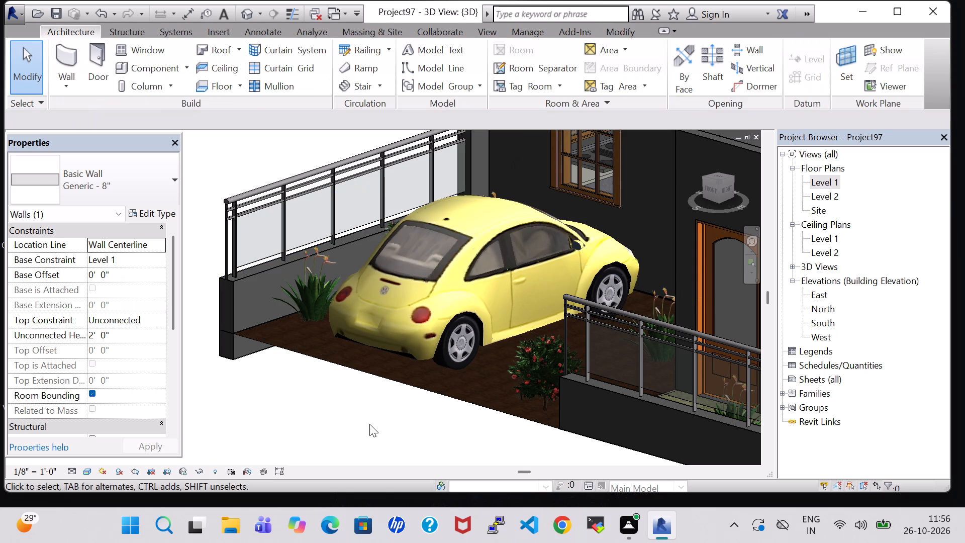
{"action": "middle_click_drag", "start_coordinate": [360, 417], "coordinate": [386, 422], "text": "shift"}
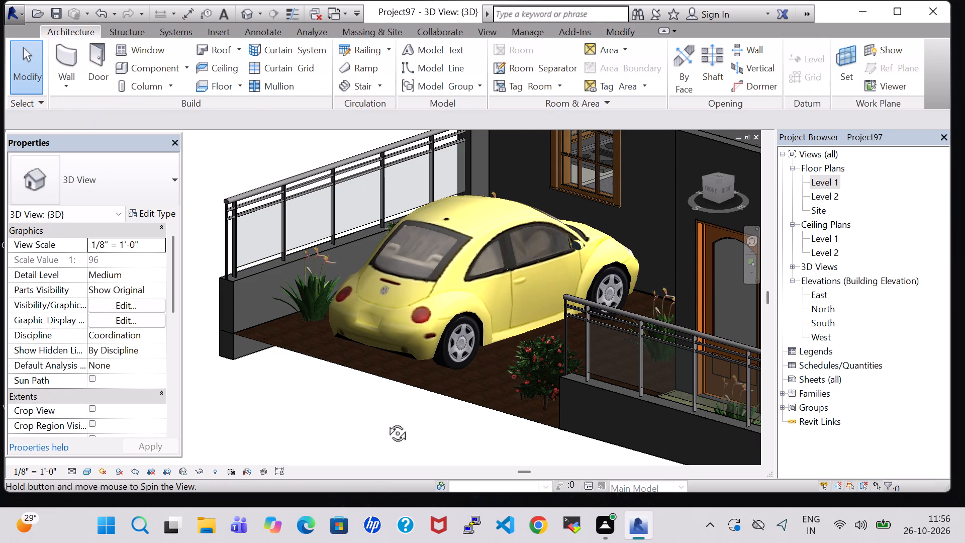
{"action": "middle_click_drag", "start_coordinate": [386, 422], "coordinate": [414, 424], "text": "shift"}
{"action": "middle_click_drag", "start_coordinate": [477, 361], "coordinate": [398, 351]}
{"action": "scroll", "coordinate": [398, 351], "scroll_direction": "down", "scroll_amount": 3}
{"action": "scroll", "coordinate": [481, 406], "scroll_direction": "down", "scroll_amount": 1}
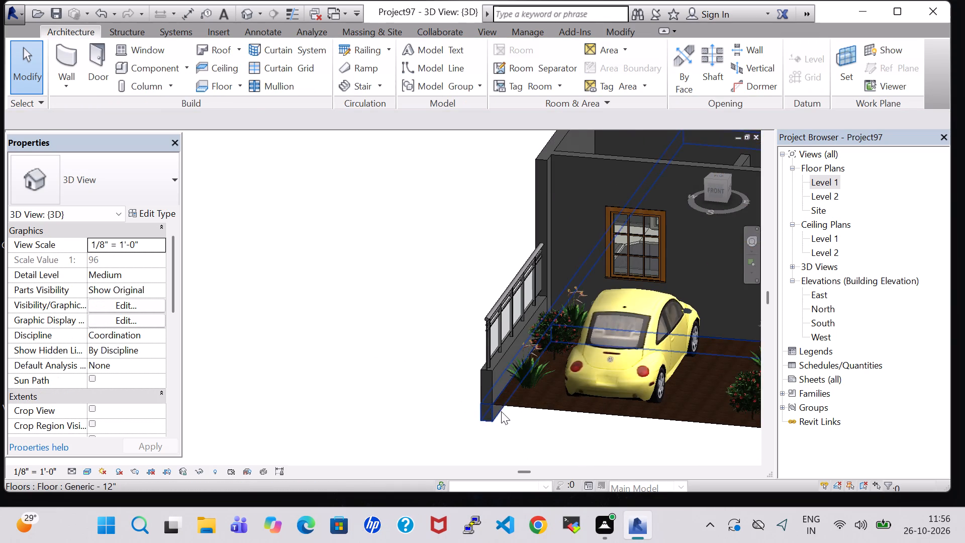
Examine the car parking and the whole house front in the 3D view.
{"action": "scroll", "coordinate": [501, 411], "scroll_direction": "down", "scroll_amount": 1}
{"action": "middle_click_drag", "start_coordinate": [575, 430], "coordinate": [596, 430], "text": "shift"}
{"action": "scroll", "coordinate": [575, 430], "scroll_direction": "down", "scroll_amount": 1, "text": "shift"}
{"action": "middle_click_drag", "start_coordinate": [502, 305], "coordinate": [339, 316]}
{"action": "scroll", "coordinate": [594, 399], "scroll_direction": "down", "scroll_amount": 1}
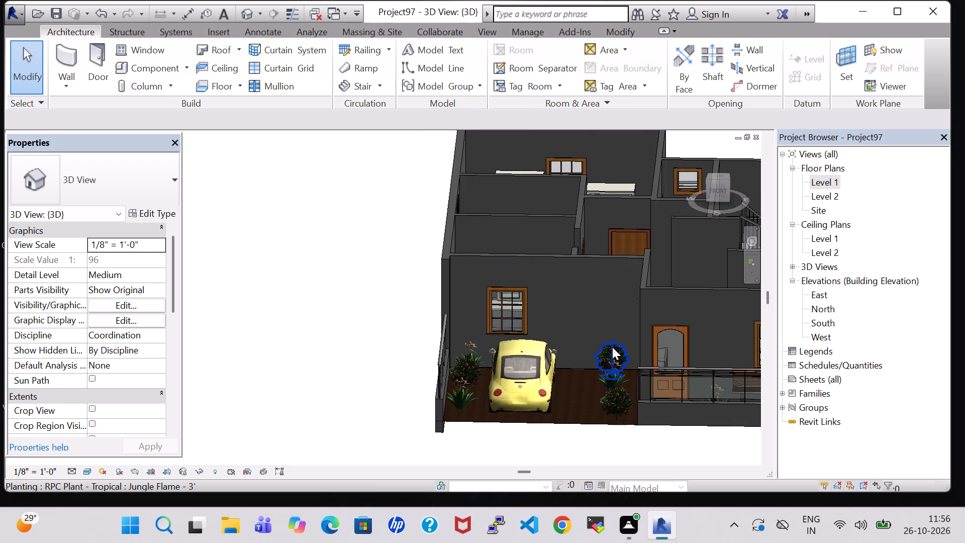
{"action": "left_click", "coordinate": [612, 347]}
{"action": "left_click", "coordinate": [272, 247]}
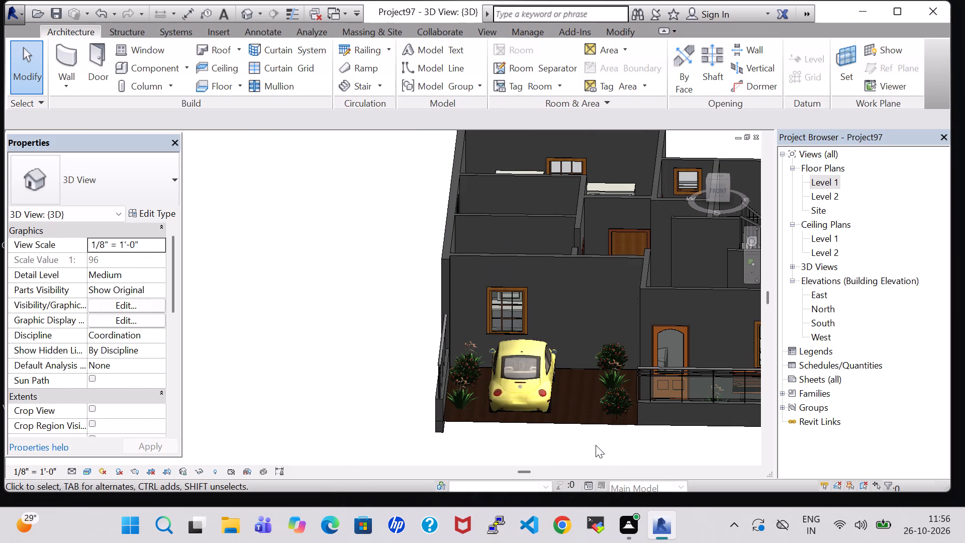
{"action": "scroll", "coordinate": [596, 445], "scroll_direction": "down", "scroll_amount": 3, "text": "shift"}
{"action": "scroll", "coordinate": [596, 442], "scroll_direction": "down", "scroll_amount": 1}
{"action": "middle_click_drag", "start_coordinate": [642, 326], "coordinate": [549, 331]}
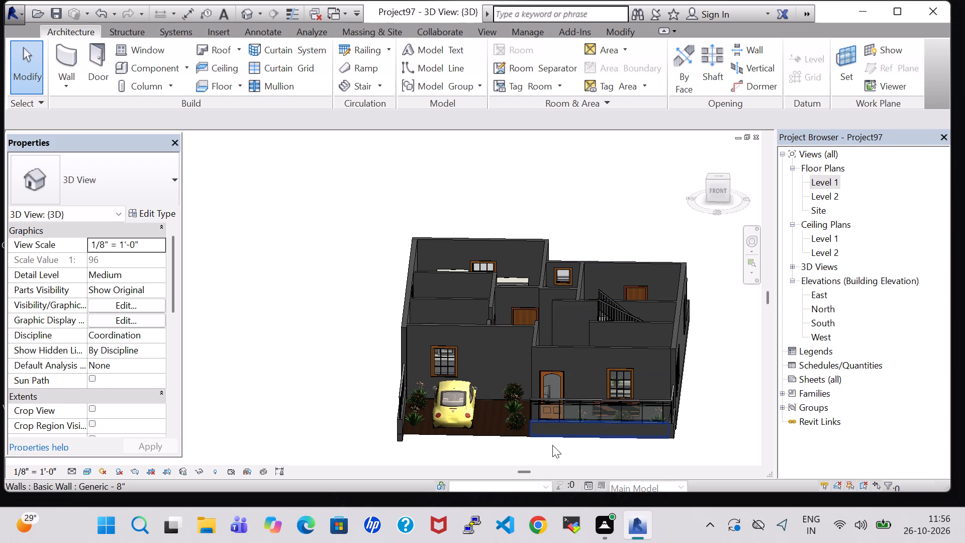
{"action": "middle_click_drag", "start_coordinate": [552, 445], "coordinate": [559, 445], "text": "shift"}
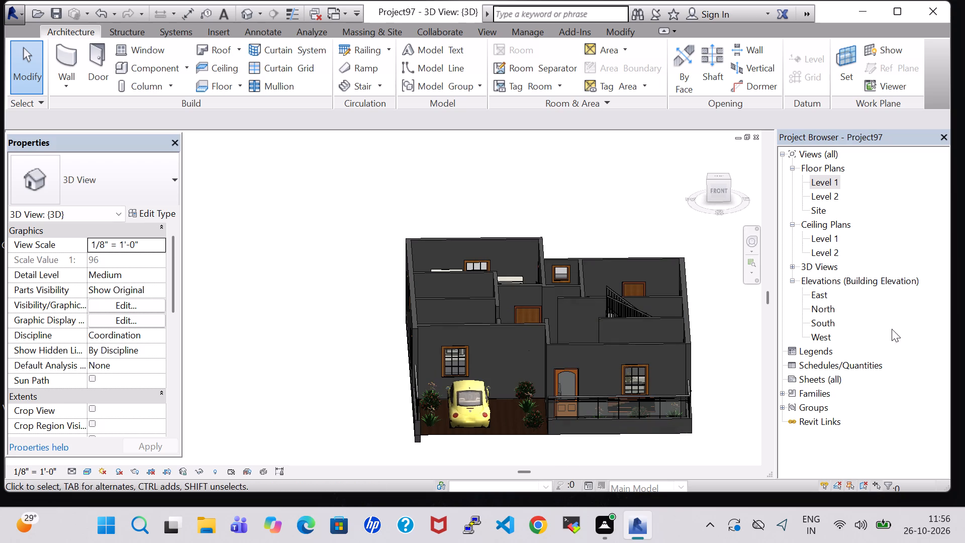
In the Level 1 floor plan, place a 24" x 24" x 24" Table-Coffee on each side of the lawn's park bench.
{"action": "left_click", "coordinate": [821, 178]}
{"action": "left_click", "coordinate": [821, 178]}
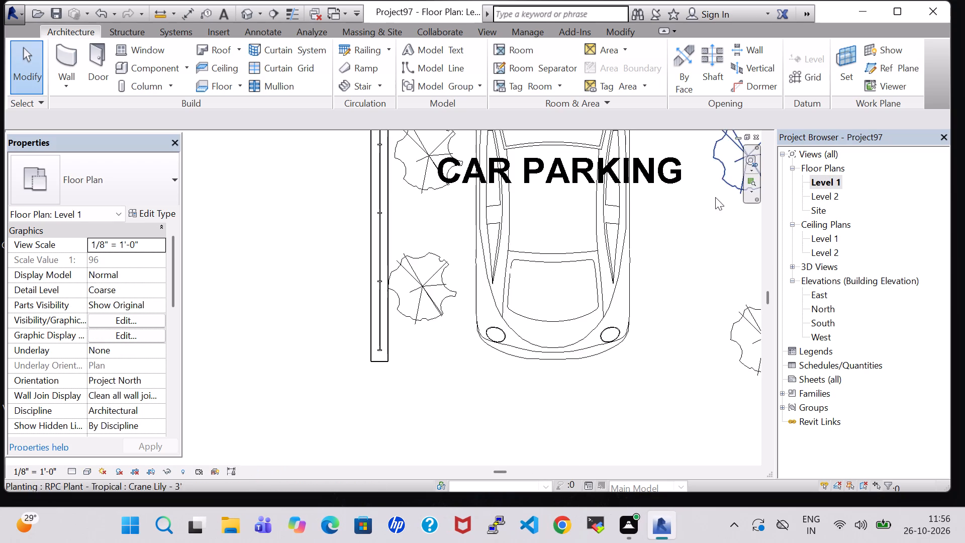
{"action": "scroll", "coordinate": [647, 243], "scroll_direction": "down", "scroll_amount": 7}
{"action": "middle_click_drag", "start_coordinate": [653, 239], "coordinate": [413, 315]}
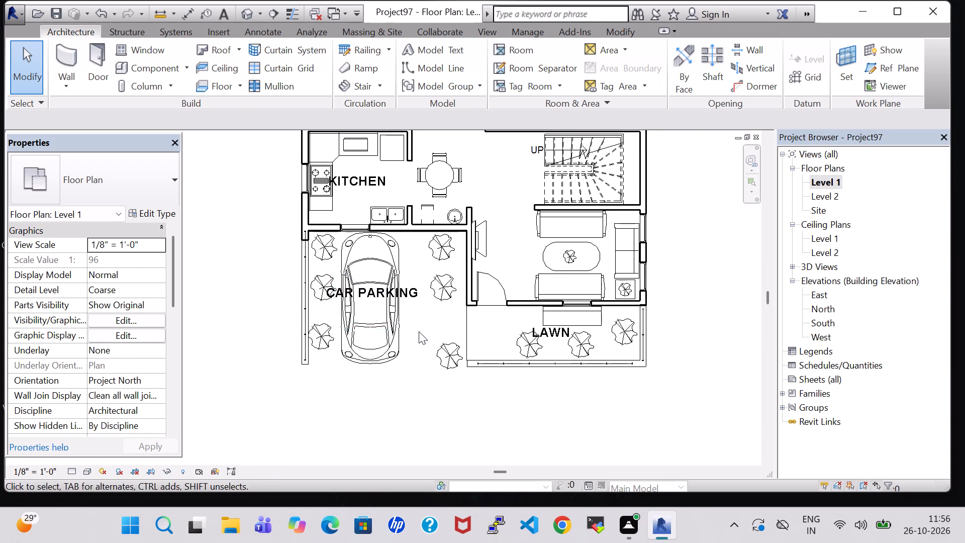
{"action": "scroll", "coordinate": [419, 331], "scroll_direction": "up", "scroll_amount": 1}
{"action": "left_click", "coordinate": [147, 67]}
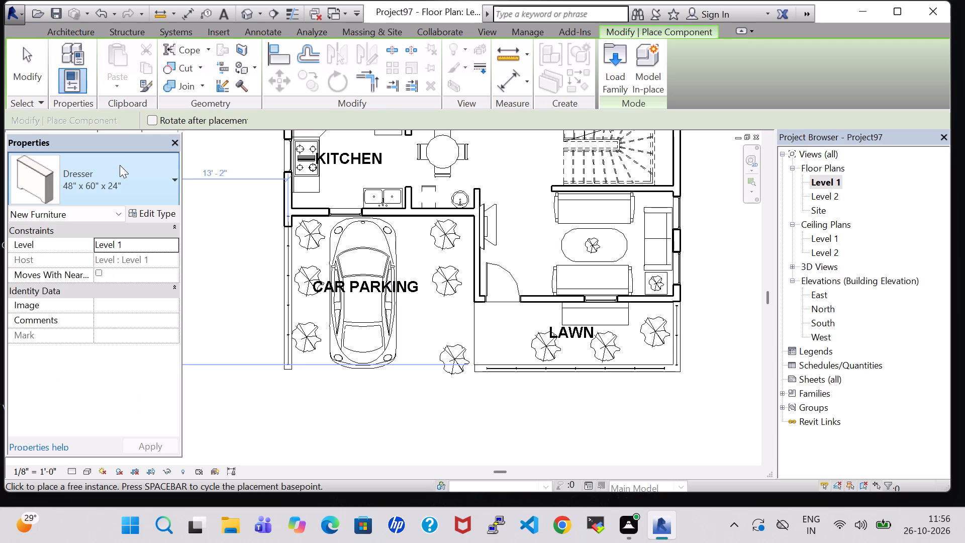
{"action": "left_click", "coordinate": [120, 165]}
{"action": "key", "text": "c"}
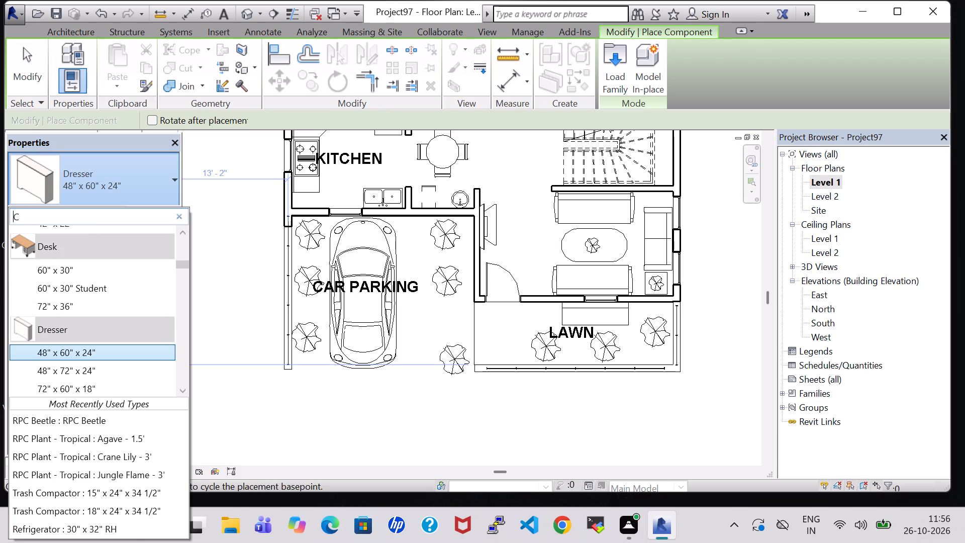
{"action": "key", "text": "o"}
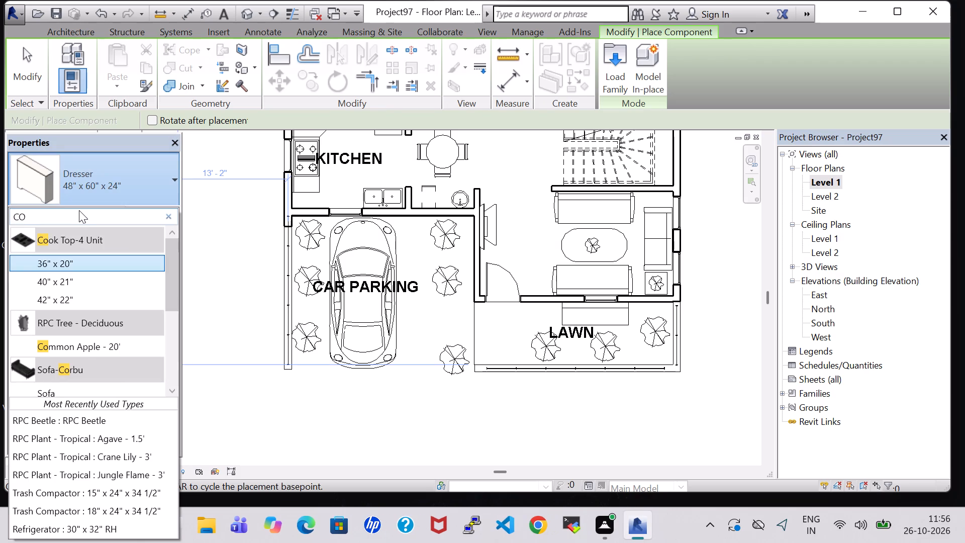
{"action": "key", "text": "f"}
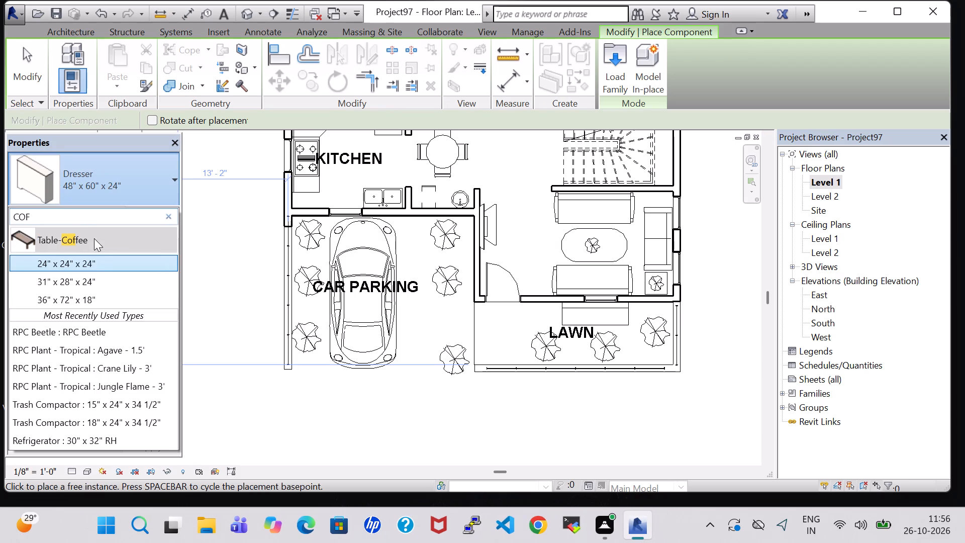
{"action": "left_click", "coordinate": [95, 268]}
{"action": "scroll", "coordinate": [663, 335], "scroll_direction": "up", "scroll_amount": 9}
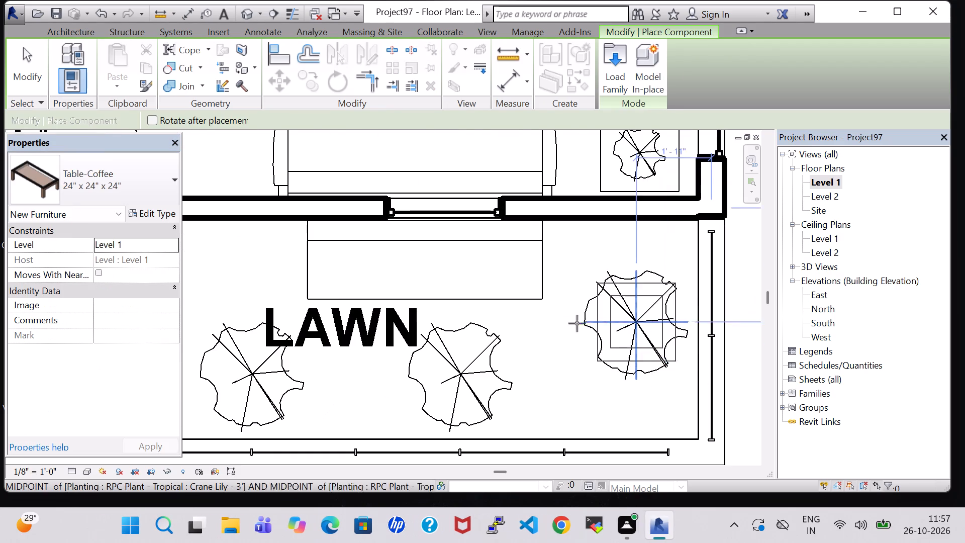
{"action": "left_click", "coordinate": [249, 265]}
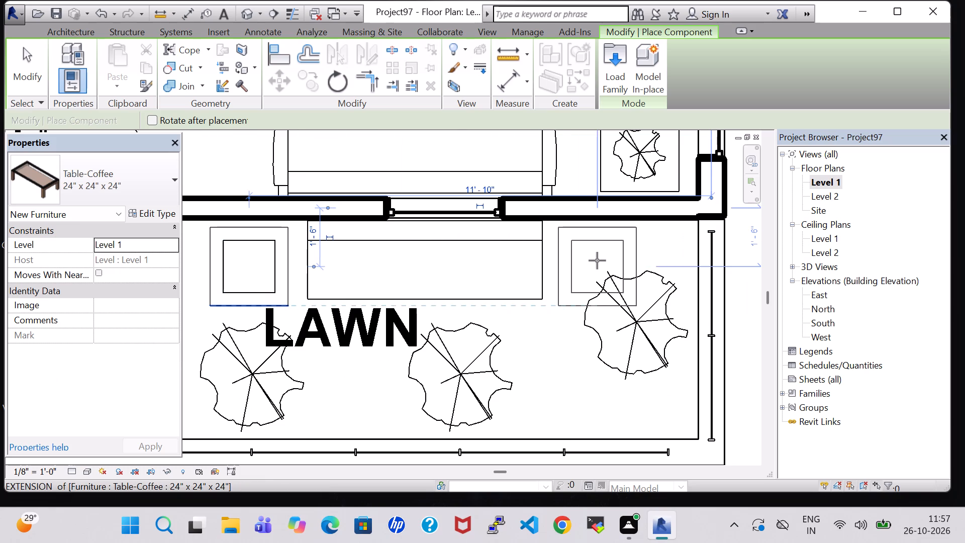
{"action": "key", "text": "Escape"}
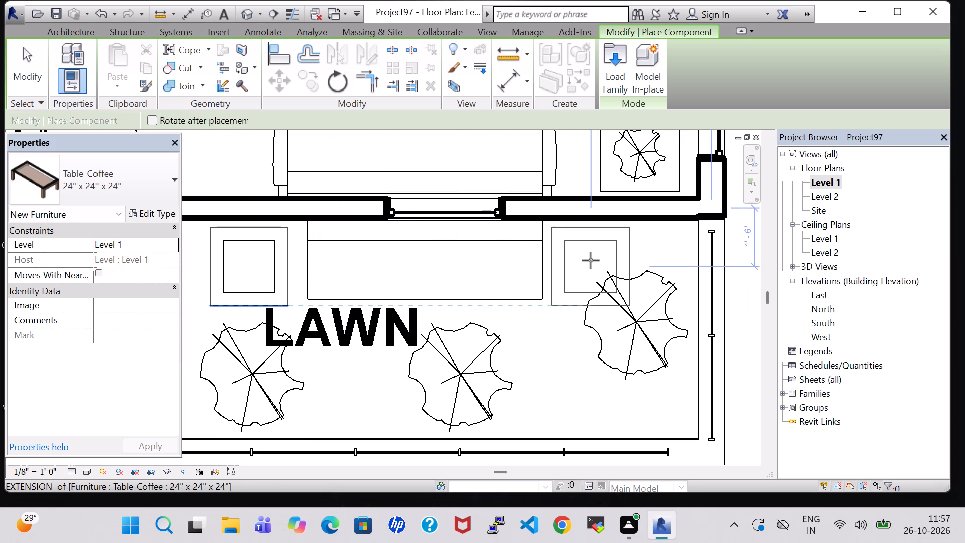
{"action": "left_click", "coordinate": [591, 260]}
{"action": "key", "text": "Escape"}
{"action": "key", "text": "Escape"}
Nudge the lawn's park bench about 4" west and slightly south, away from the house wall.
{"action": "left_click", "coordinate": [498, 261]}
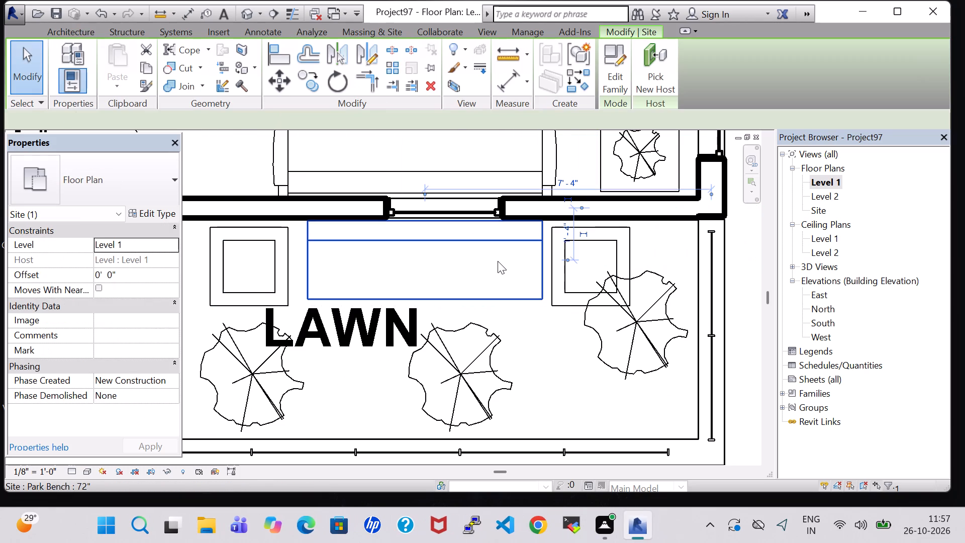
{"action": "key", "text": "Down"}
{"action": "key", "text": "Left"}
{"action": "key", "text": "Left"}
{"action": "key", "text": "Left"}
{"action": "key", "text": "Left"}
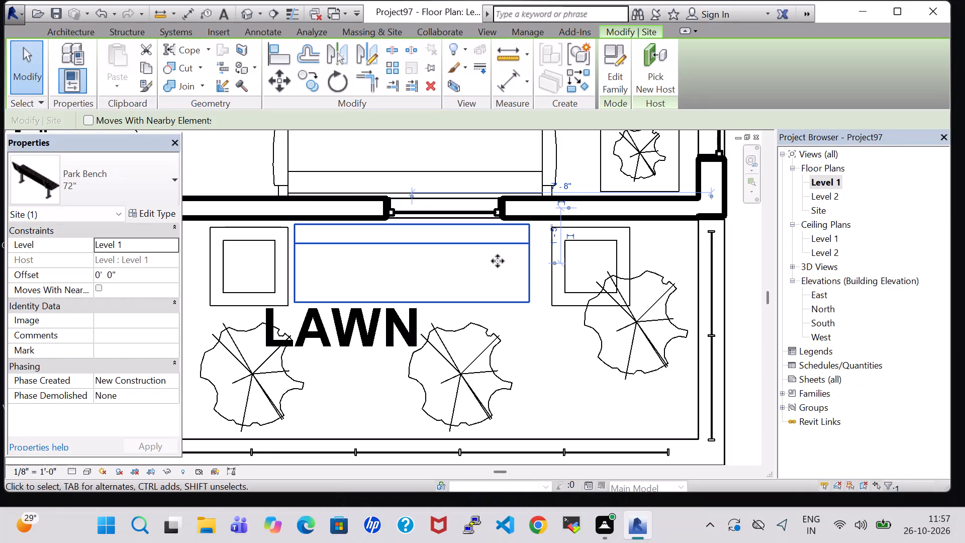
Nudge the lawn's west coffee table farther west and slightly north, level with the park bench.
{"action": "scroll", "coordinate": [292, 261], "scroll_direction": "down", "scroll_amount": 2}
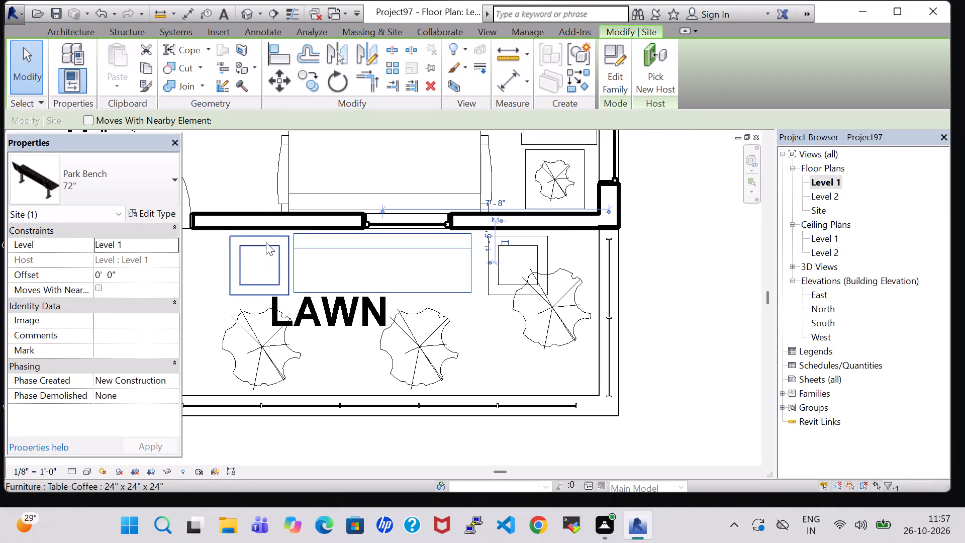
{"action": "left_click", "coordinate": [266, 242]}
{"action": "key", "text": "Up"}
{"action": "key", "text": "Left"}
{"action": "key", "text": "Left"}
{"action": "key", "text": "Left"}
{"action": "key", "text": "Left"}
{"action": "key", "text": "Left"}
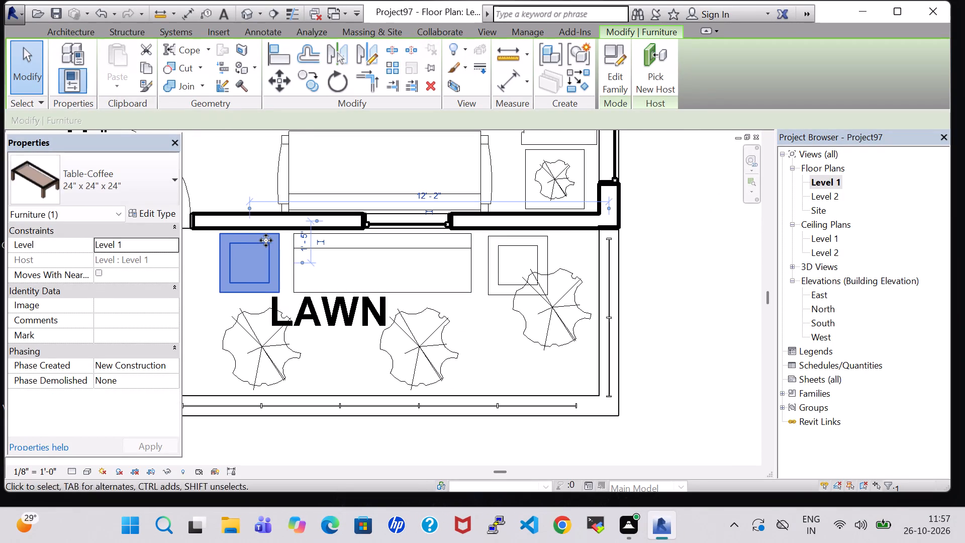
{"action": "key", "text": "Left"}
{"action": "key", "text": "Left"}
{"action": "key", "text": "Up"}
{"action": "key", "text": "Left"}
{"action": "key", "text": "Down"}
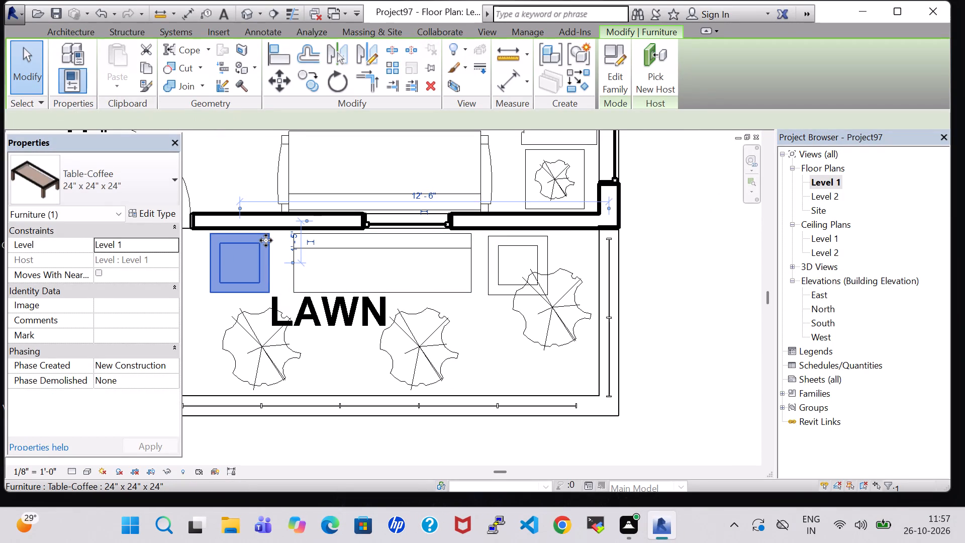
{"action": "key", "text": "Left"}
Nudge the park bench west until it sits close beside the west coffee table, about 8' 4" from the east wall.
{"action": "left_click", "coordinate": [339, 263]}
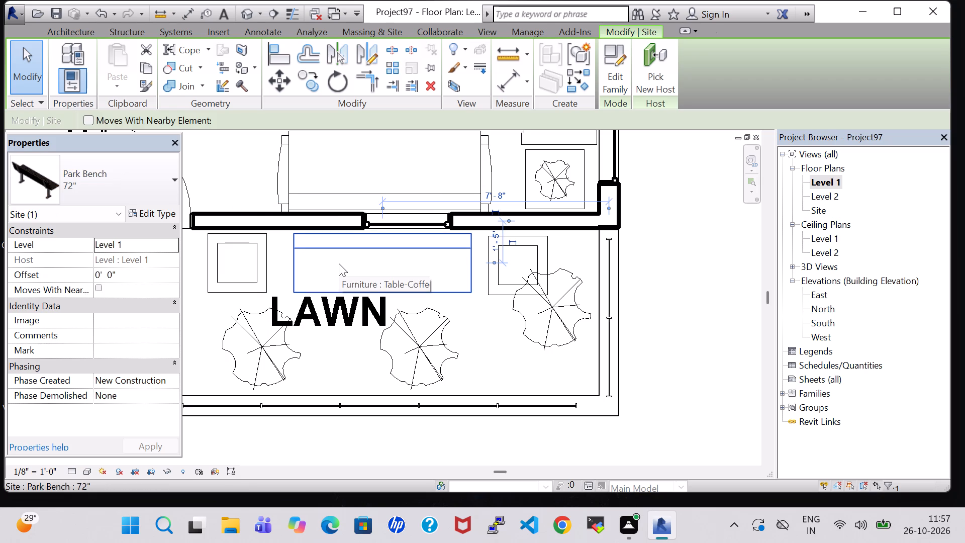
{"action": "key", "text": "Left"}
{"action": "key", "text": "Left"}
{"action": "key", "text": "Left"}
{"action": "key", "text": "Left"}
{"action": "key", "text": "Left"}
{"action": "key", "text": "Left"}
{"action": "key", "text": "Left"}
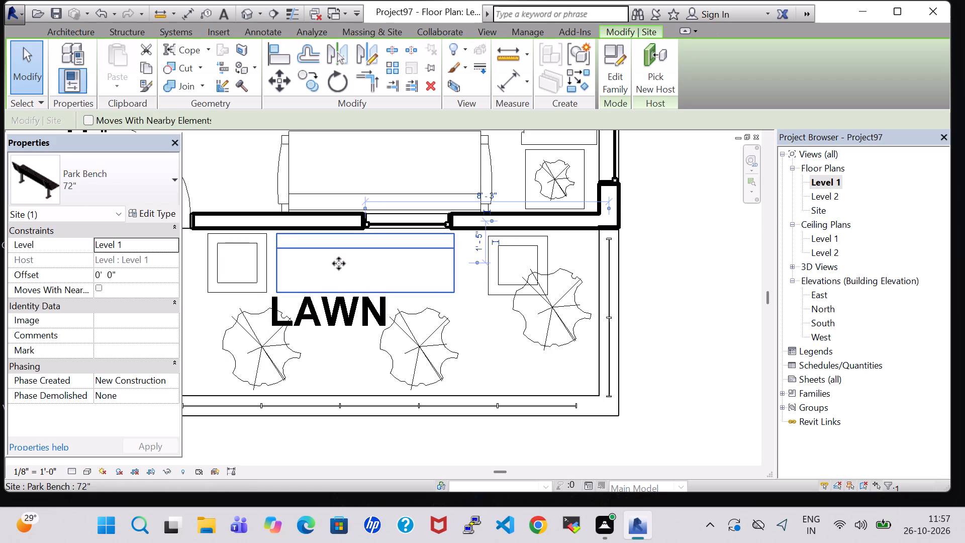
{"action": "key", "text": "Left"}
Nudge the east coffee table west beside the park bench and level with it, about 4' 3" from the east wall.
{"action": "left_click", "coordinate": [532, 242]}
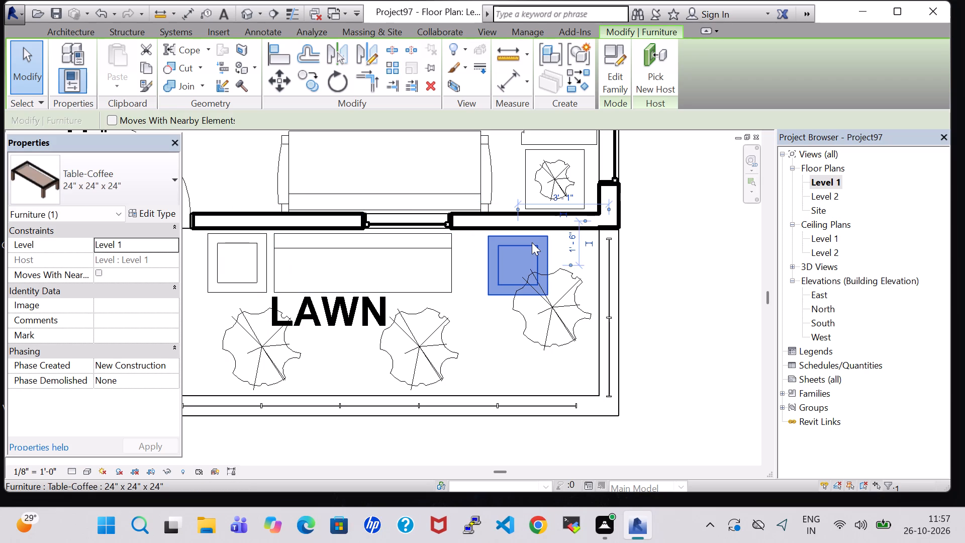
{"action": "key", "text": "Left"}
{"action": "key", "text": "Left"}
{"action": "key", "text": "Left"}
{"action": "key", "text": "Left"}
{"action": "key", "text": "Left"}
{"action": "key", "text": "Left"}
{"action": "key", "text": "Left"}
{"action": "key", "text": "Left"}
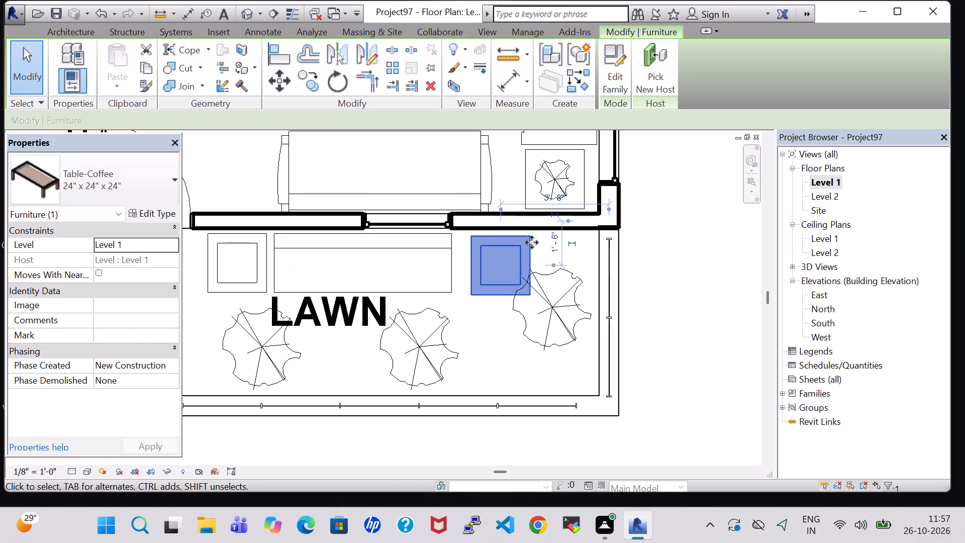
{"action": "key", "text": "Left"}
{"action": "key", "text": "Left"}
{"action": "key", "text": "Left"}
{"action": "key", "text": "Left"}
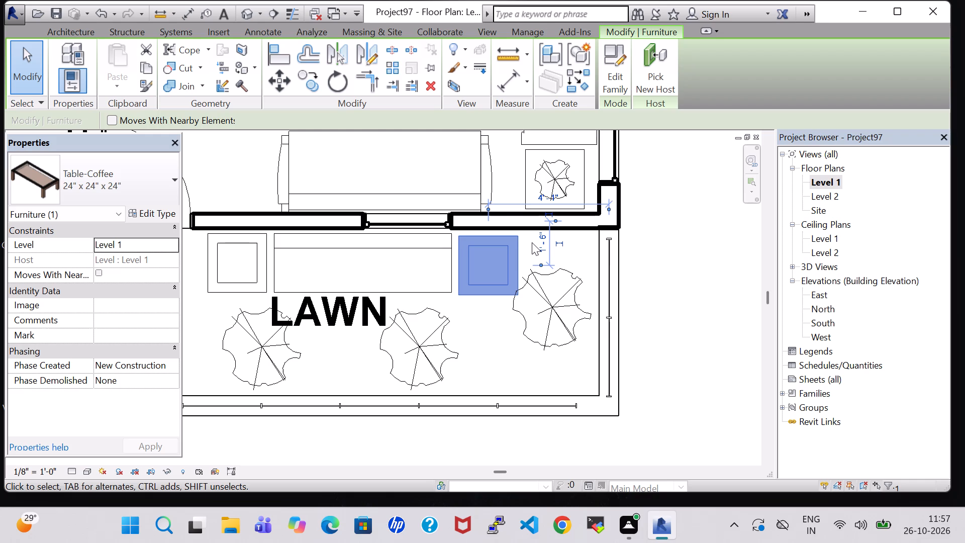
{"action": "key", "text": "Up"}
{"action": "key", "text": "Left"}
{"action": "key", "text": "Left"}
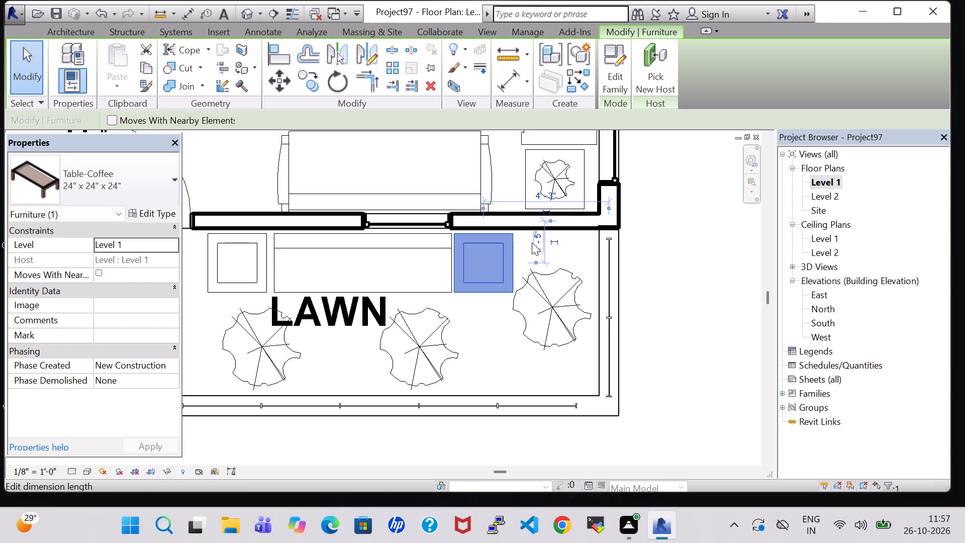
{"action": "key", "text": "Up"}
{"action": "key", "text": "Down"}
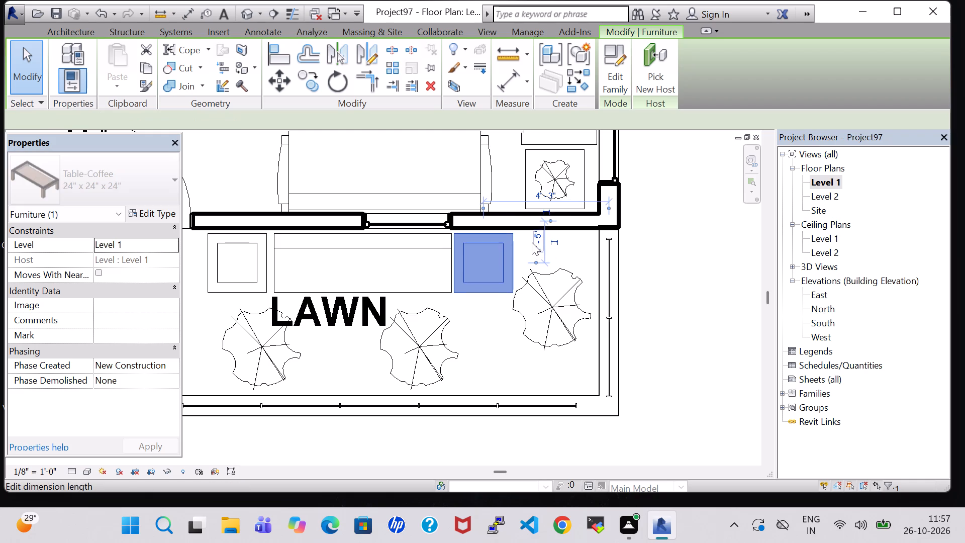
Nudge the park bench about 1" west to centre it between the two coffee tables.
{"action": "left_click", "coordinate": [380, 243]}
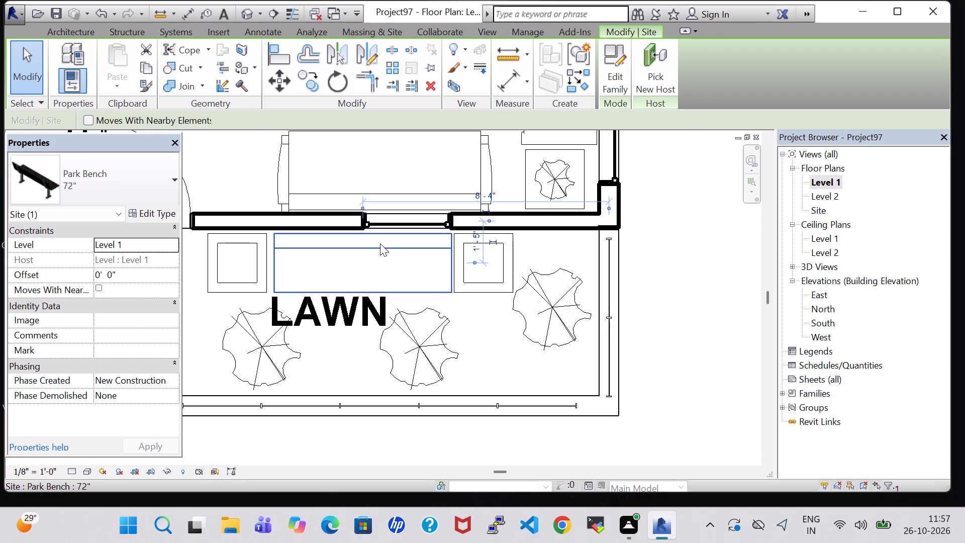
{"action": "key", "text": "Left"}
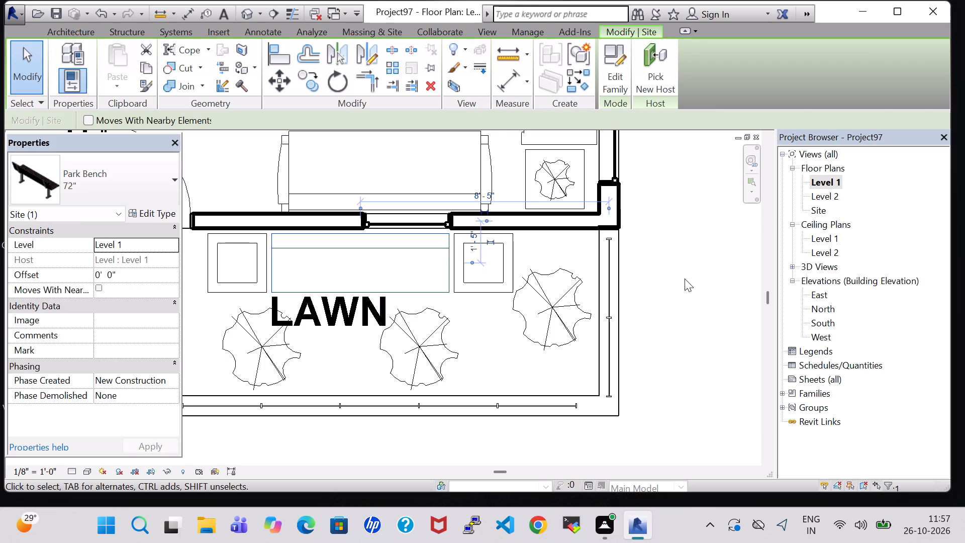
{"action": "left_click", "coordinate": [682, 278]}
Examine the furnished rooms, car parking and lawn from above and from the front in the 3D view.
{"action": "left_click", "coordinate": [249, 13]}
{"action": "scroll", "coordinate": [464, 263], "scroll_direction": "down", "scroll_amount": 1}
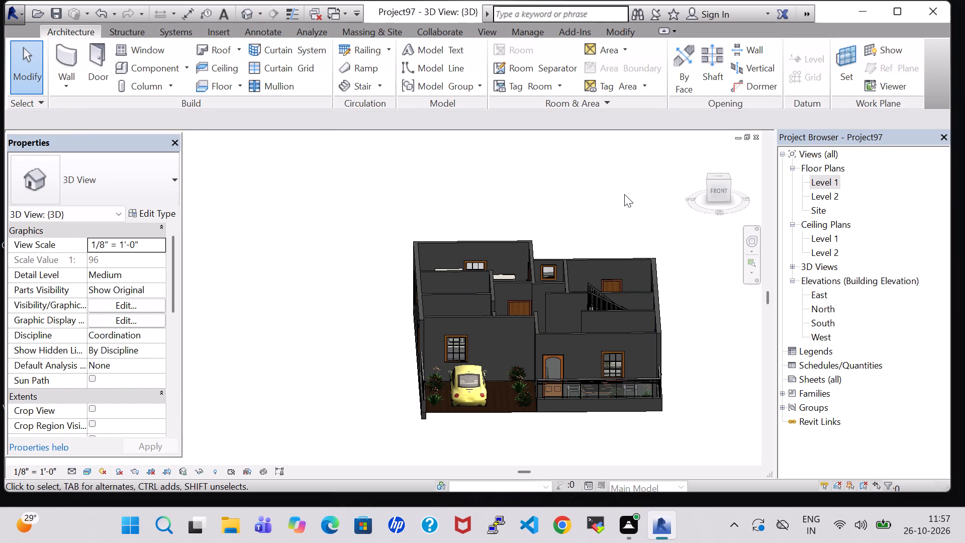
{"action": "scroll", "coordinate": [624, 194], "scroll_direction": "up", "scroll_amount": 1}
{"action": "middle_click_drag", "start_coordinate": [622, 191], "coordinate": [610, 273], "text": "shift"}
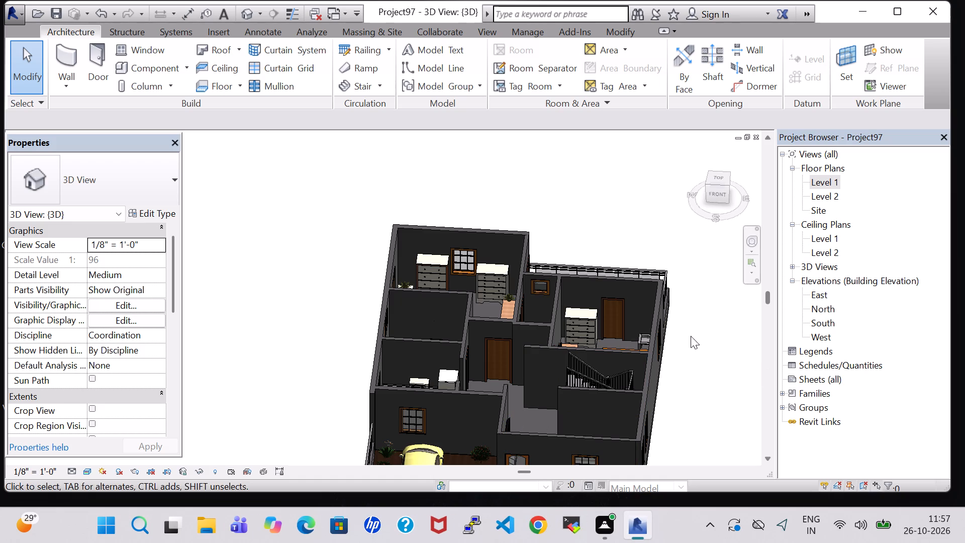
{"action": "middle_click_drag", "start_coordinate": [692, 330], "coordinate": [690, 397], "text": "shift"}
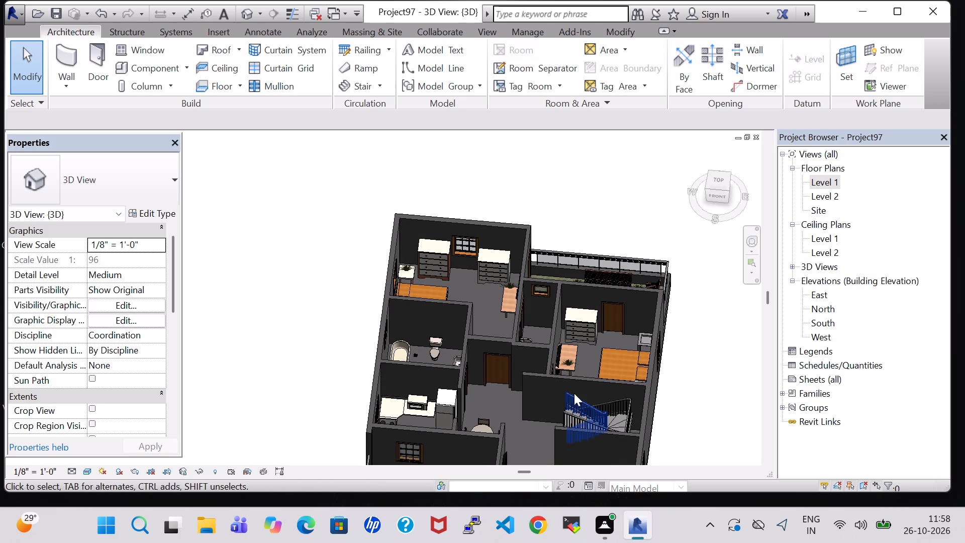
{"action": "left_click", "coordinate": [496, 405]}
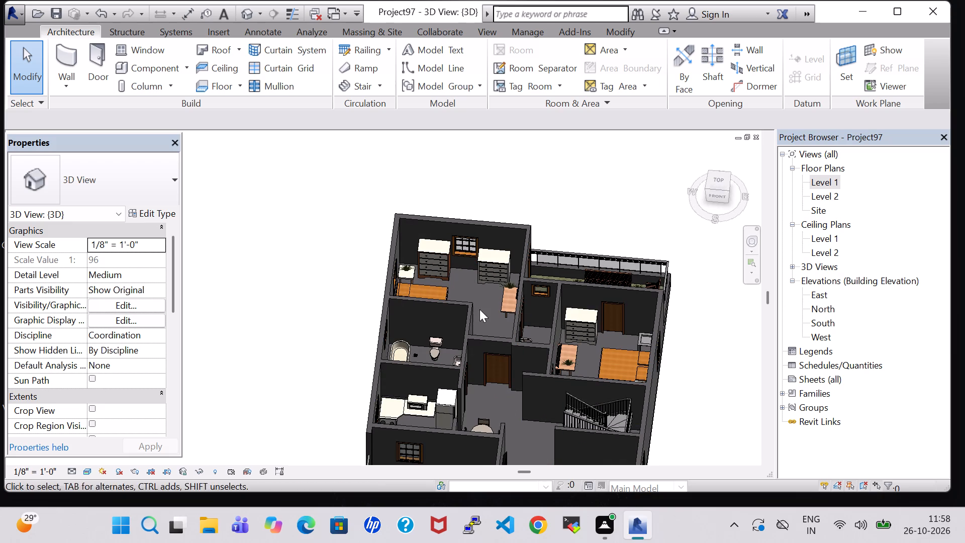
{"action": "middle_click_drag", "start_coordinate": [688, 380], "coordinate": [681, 371]}
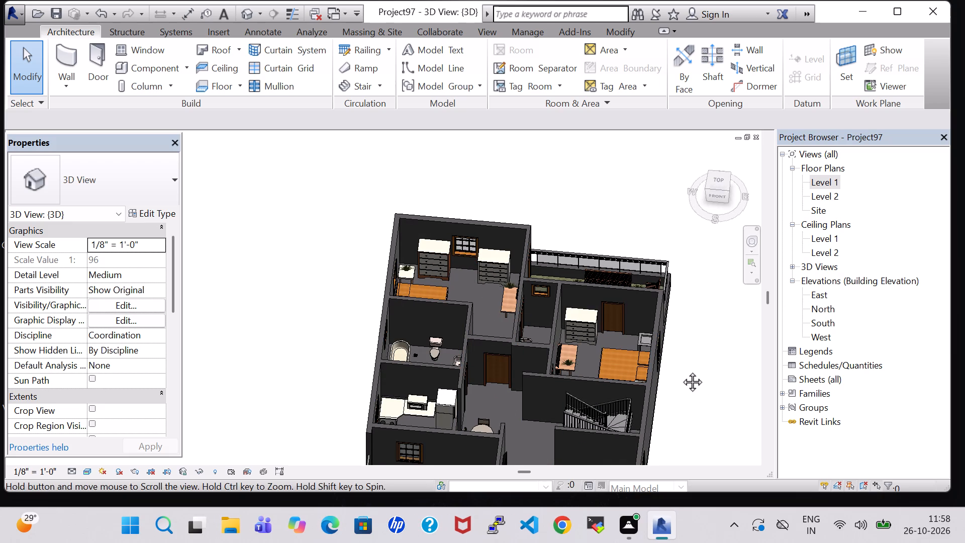
{"action": "middle_click_drag", "start_coordinate": [681, 371], "coordinate": [671, 283]}
{"action": "middle_click_drag", "start_coordinate": [674, 382], "coordinate": [663, 294]}
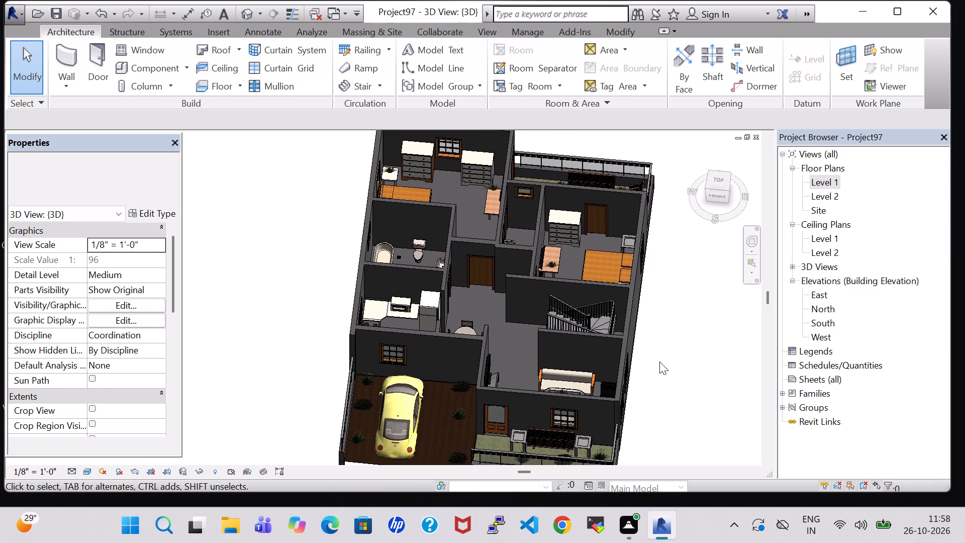
{"action": "middle_click_drag", "start_coordinate": [628, 383], "coordinate": [619, 289], "text": "shift"}
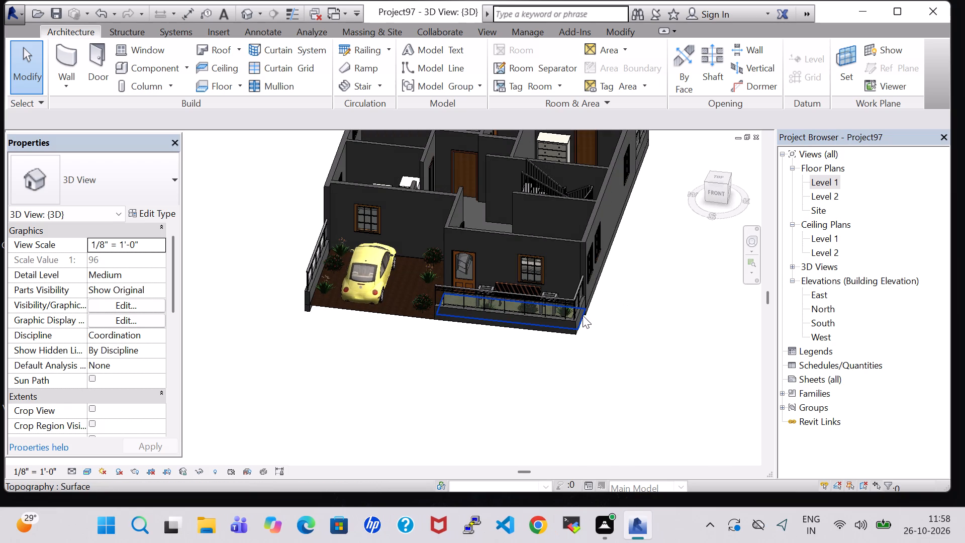
Change the house's Generic - 12" floor to the Wood Joist 10" - Wood Finish type.
{"action": "scroll", "coordinate": [590, 310], "scroll_direction": "up", "scroll_amount": 4}
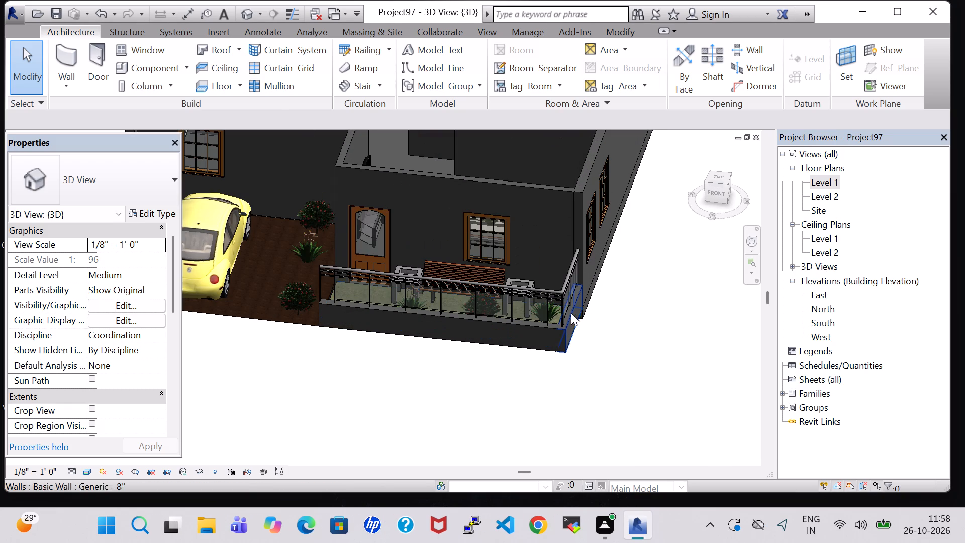
{"action": "middle_click_drag", "start_coordinate": [630, 309], "coordinate": [626, 291], "text": "shift"}
{"action": "middle_click_drag", "start_coordinate": [624, 285], "coordinate": [624, 277], "text": "shift"}
{"action": "scroll", "coordinate": [624, 276], "scroll_direction": "up", "scroll_amount": 1, "text": "shift"}
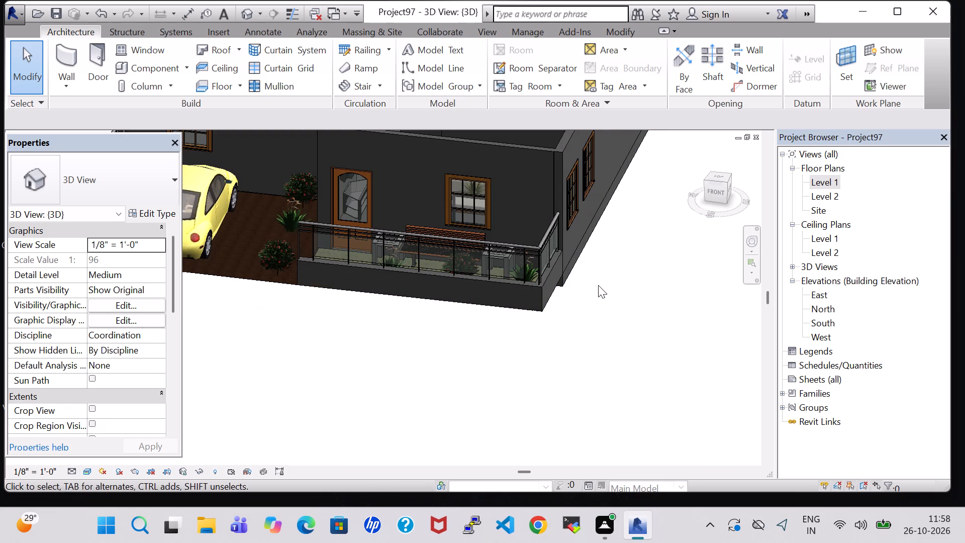
{"action": "left_click", "coordinate": [567, 281]}
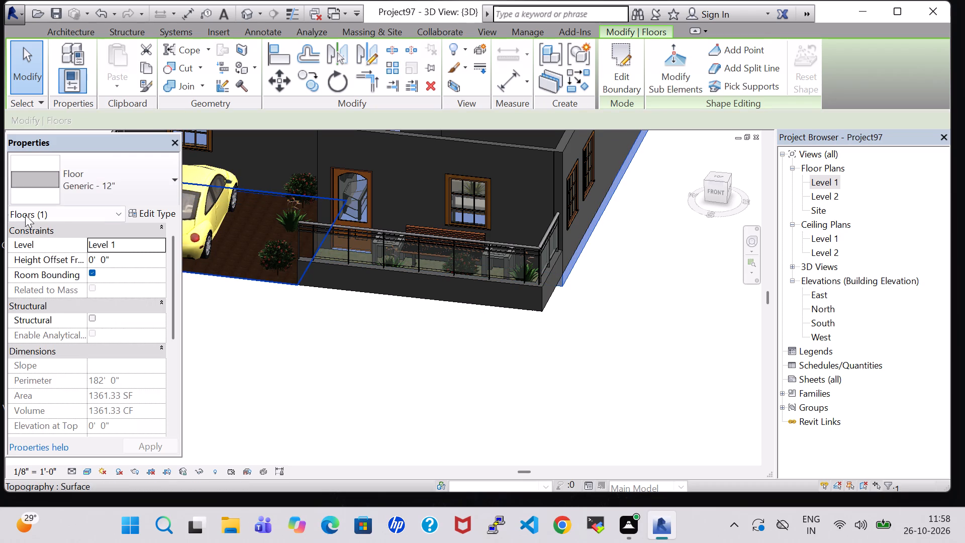
{"action": "left_click", "coordinate": [116, 191]}
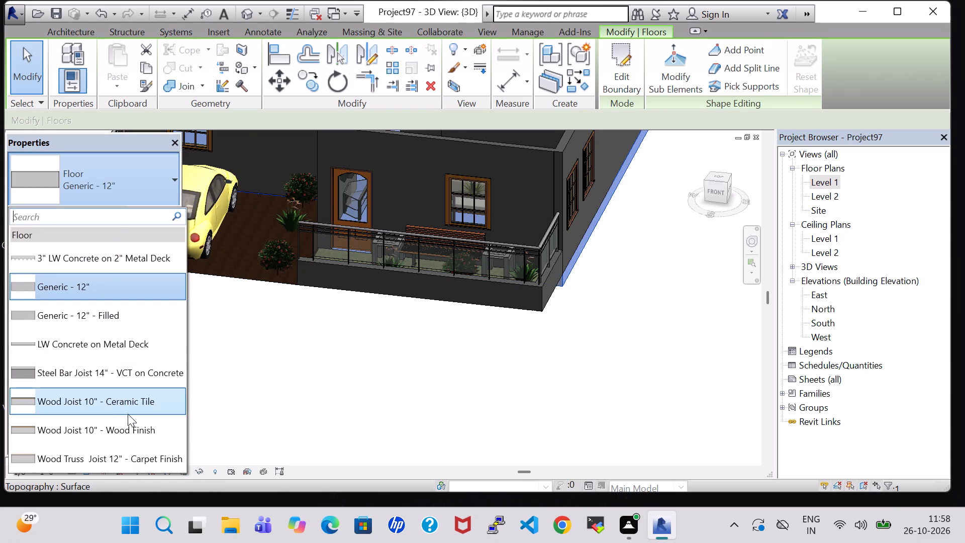
{"action": "left_click", "coordinate": [128, 428]}
{"action": "left_click", "coordinate": [509, 368]}
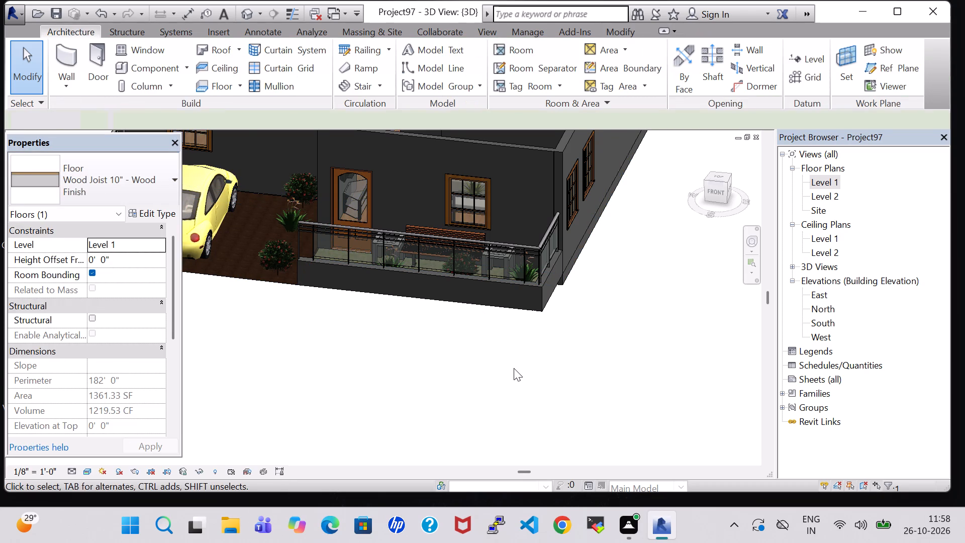
Examine the wood-floored rooms, car parking, lawn and backyard from the front and from above in the 3D view.
{"action": "middle_click", "coordinate": [634, 285]}
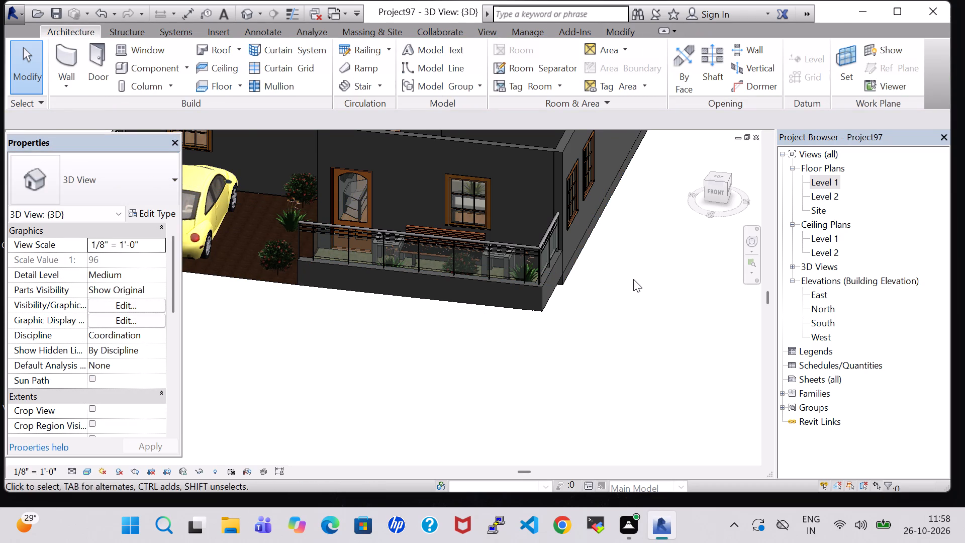
{"action": "middle_click_drag", "start_coordinate": [633, 279], "coordinate": [641, 315]}
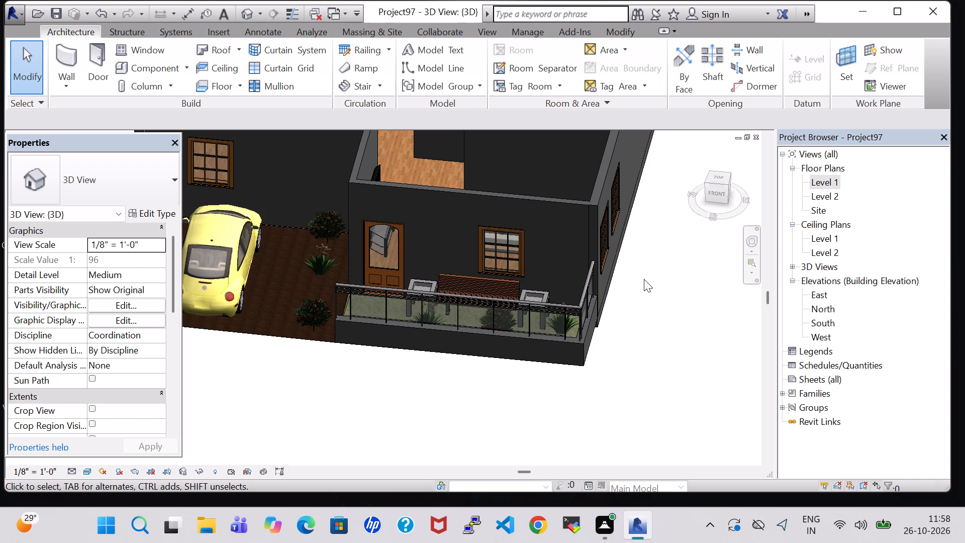
{"action": "middle_click_drag", "start_coordinate": [644, 279], "coordinate": [642, 344], "text": "shift"}
{"action": "scroll", "coordinate": [646, 320], "scroll_direction": "down", "scroll_amount": 2}
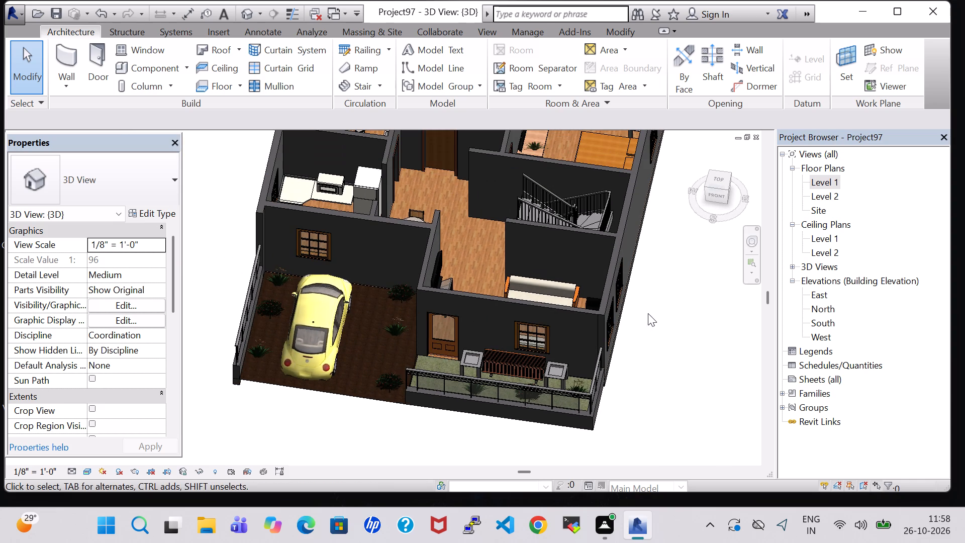
{"action": "middle_click_drag", "start_coordinate": [656, 292], "coordinate": [664, 337], "text": "shift"}
{"action": "scroll", "coordinate": [656, 292], "scroll_direction": "down", "scroll_amount": 1, "text": "shift"}
{"action": "scroll", "coordinate": [673, 300], "scroll_direction": "down", "scroll_amount": 5}
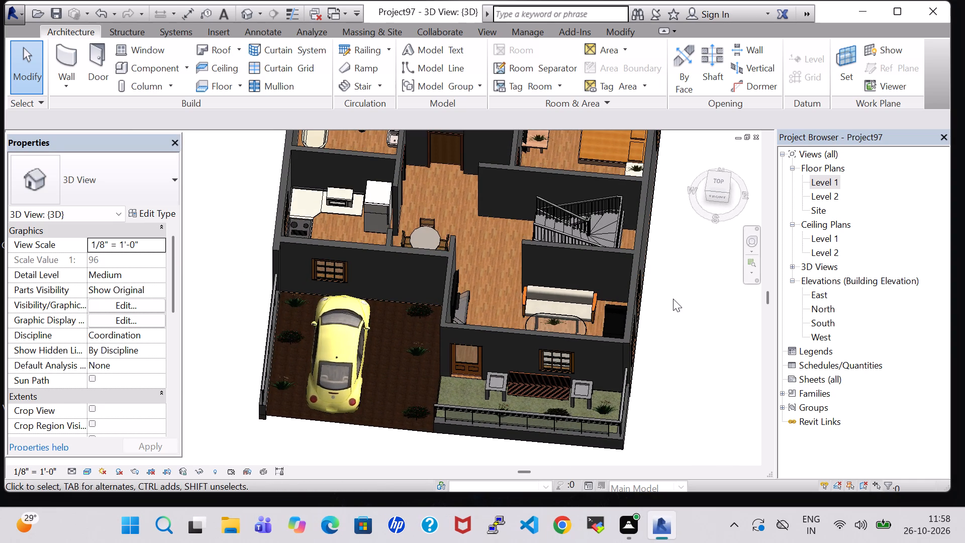
{"action": "middle_click_drag", "start_coordinate": [697, 260], "coordinate": [696, 286], "text": "shift"}
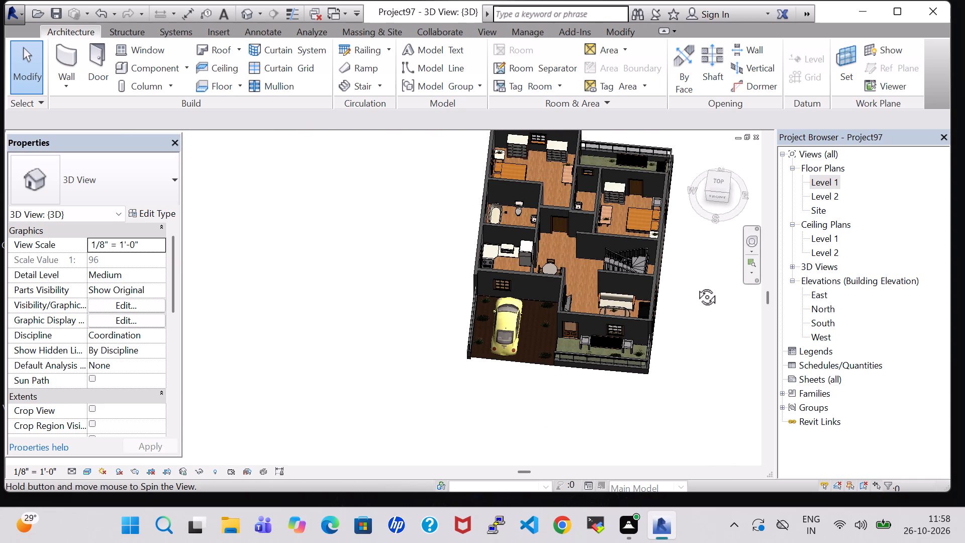
{"action": "middle_click_drag", "start_coordinate": [696, 286], "coordinate": [696, 288], "text": "shift"}
{"action": "middle_click_drag", "start_coordinate": [700, 260], "coordinate": [648, 289]}
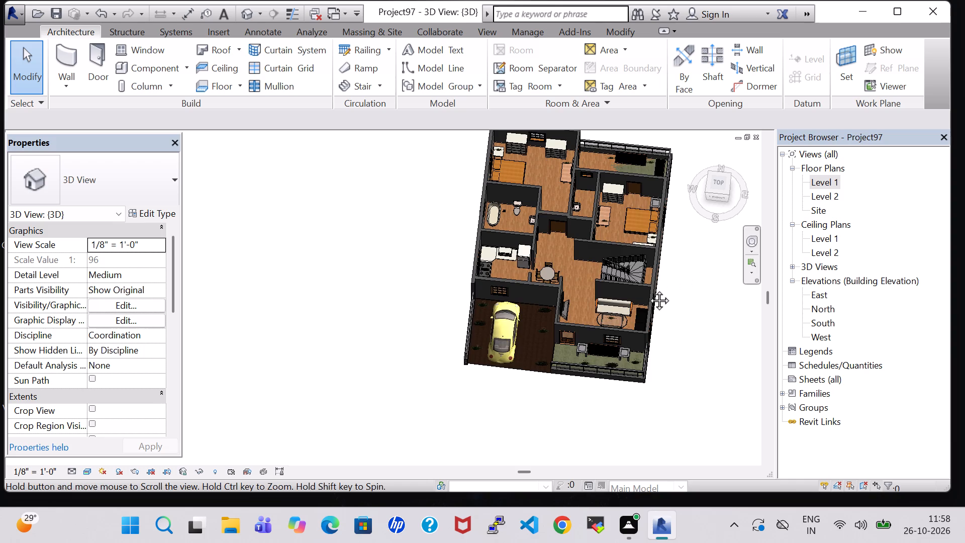
{"action": "middle_click_drag", "start_coordinate": [648, 289], "coordinate": [614, 306]}
{"action": "middle_click_drag", "start_coordinate": [651, 305], "coordinate": [667, 300]}
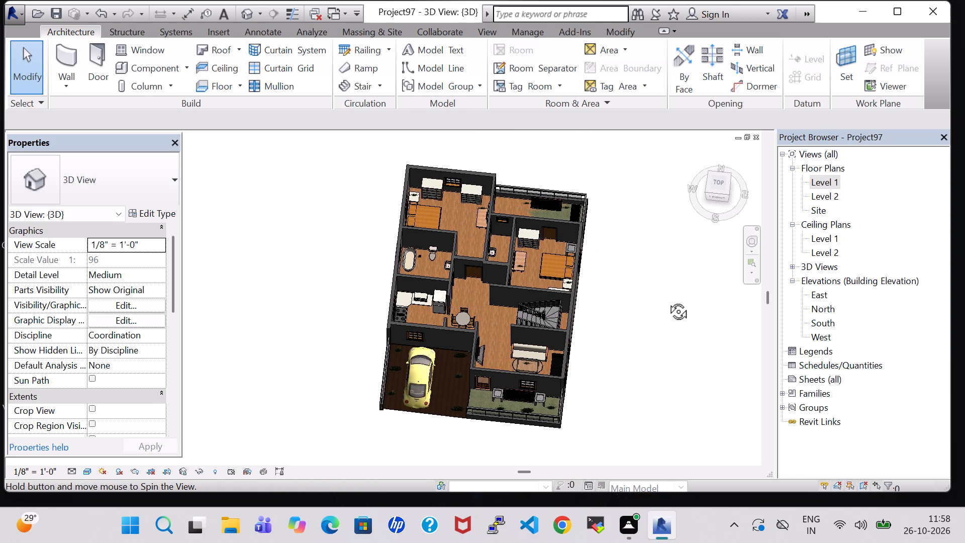
{"action": "middle_click_drag", "start_coordinate": [667, 300], "coordinate": [673, 298]}
{"action": "middle_click_drag", "start_coordinate": [633, 275], "coordinate": [622, 278]}
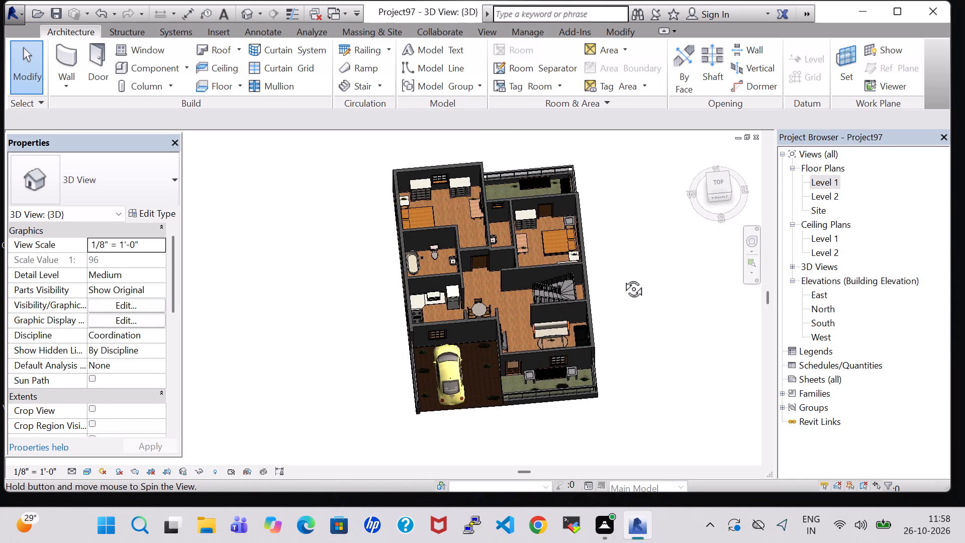
{"action": "left_click", "coordinate": [627, 291]}
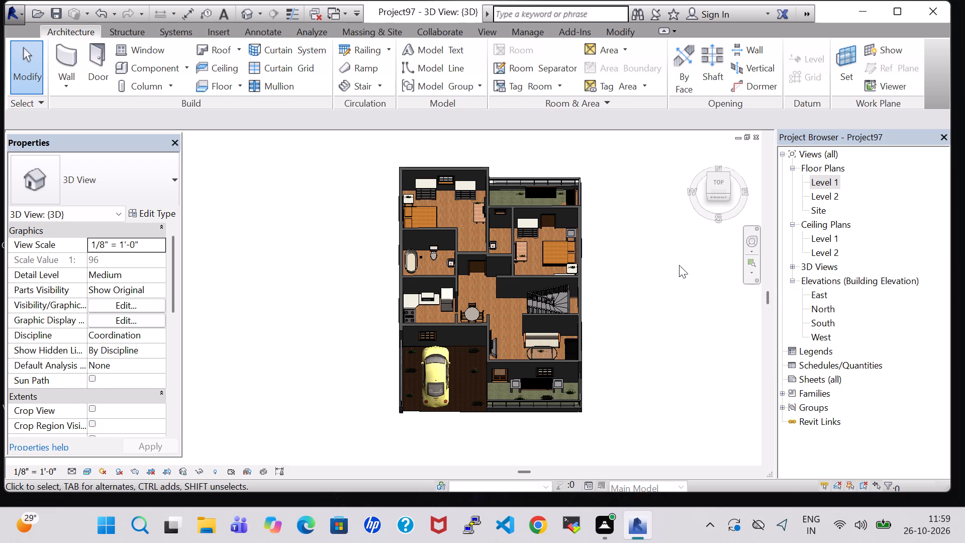
{"action": "middle_click_drag", "start_coordinate": [618, 231], "coordinate": [611, 280], "text": "shift"}
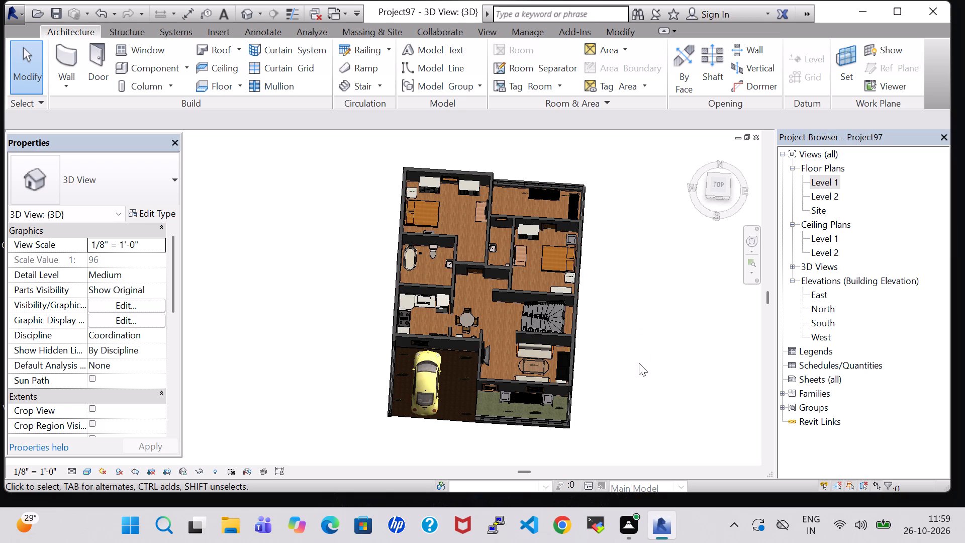
{"action": "middle_click_drag", "start_coordinate": [636, 373], "coordinate": [654, 375], "text": "shift"}
{"action": "middle_click_drag", "start_coordinate": [638, 373], "coordinate": [620, 373]}
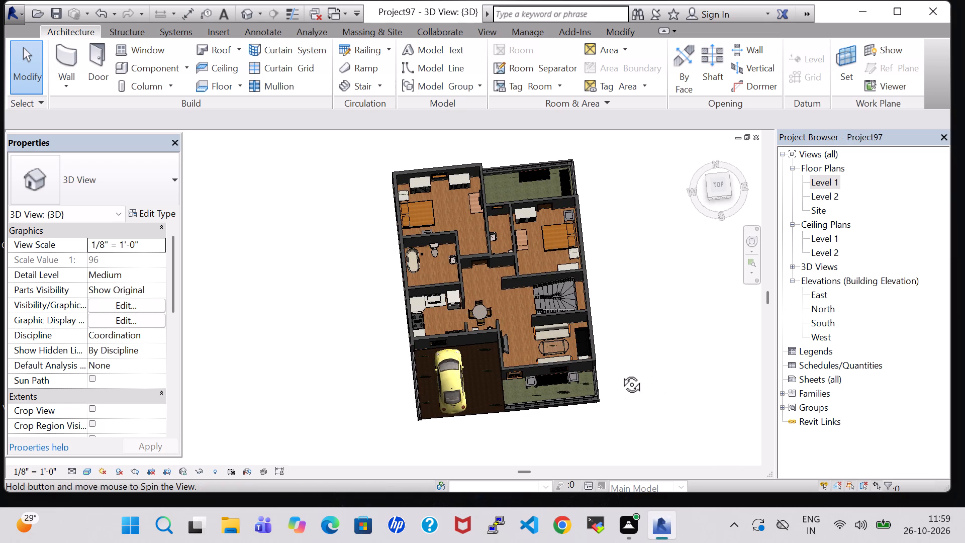
{"action": "middle_click_drag", "start_coordinate": [620, 373], "coordinate": [614, 375]}
{"action": "middle_click_drag", "start_coordinate": [629, 378], "coordinate": [631, 378], "text": "shift"}
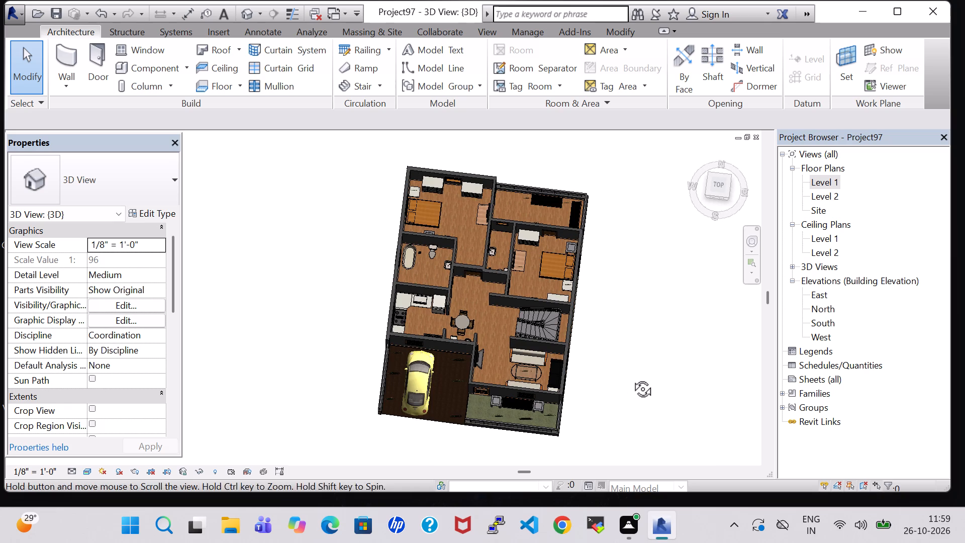
{"action": "middle_click_drag", "start_coordinate": [631, 378], "coordinate": [640, 377], "text": "shift"}
{"action": "middle_click", "coordinate": [655, 372], "text": "shift"}
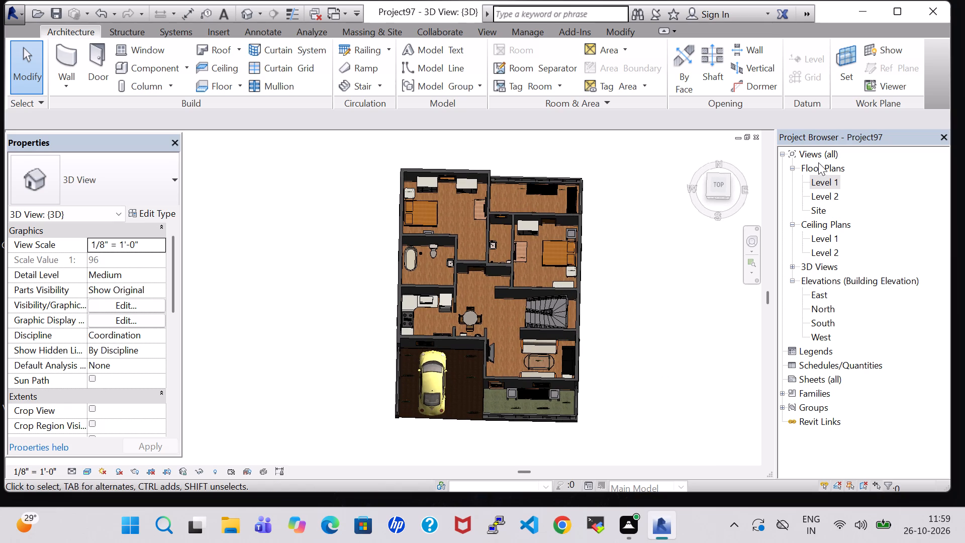
From the Level 1 floor plan, start a Generic - 12" footprint roof with its base moved to Level 2.
{"action": "double_click", "coordinate": [826, 184]}
{"action": "scroll", "coordinate": [455, 252], "scroll_direction": "down", "scroll_amount": 4}
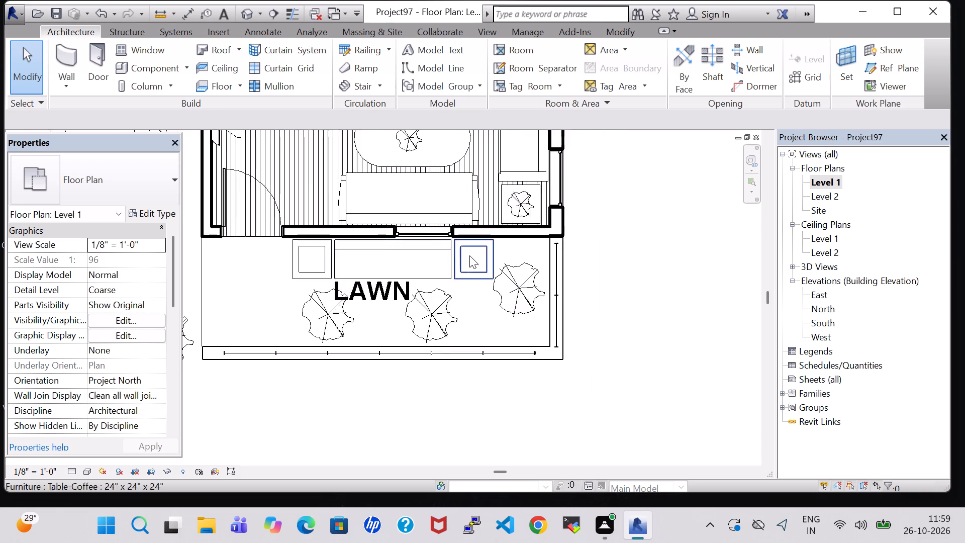
{"action": "scroll", "coordinate": [469, 255], "scroll_direction": "down", "scroll_amount": 5}
{"action": "middle_click_drag", "start_coordinate": [561, 194], "coordinate": [605, 299]}
{"action": "scroll", "coordinate": [605, 299], "scroll_direction": "down", "scroll_amount": 3}
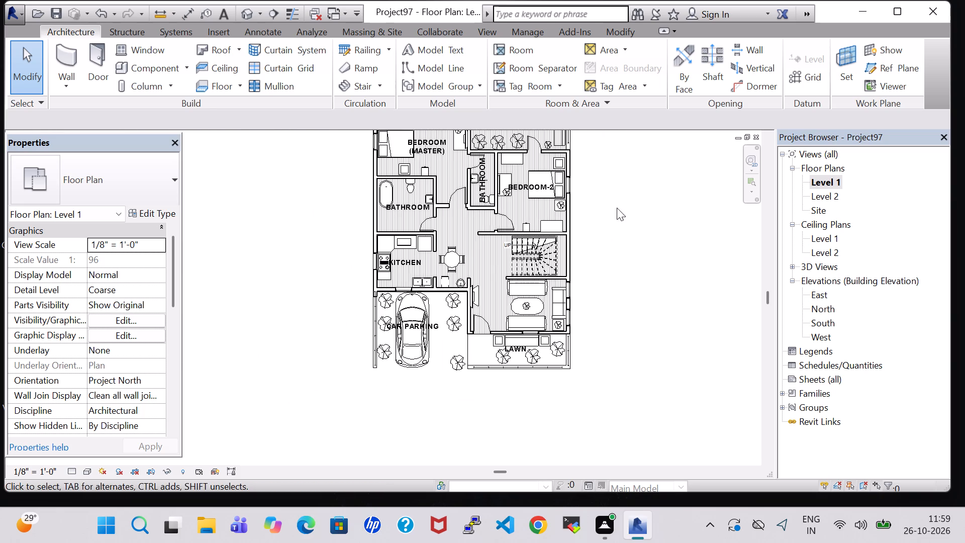
{"action": "middle_click", "coordinate": [617, 208]}
{"action": "scroll", "coordinate": [617, 208], "scroll_direction": "down", "scroll_amount": 1}
{"action": "middle_click_drag", "start_coordinate": [615, 218], "coordinate": [610, 253]}
{"action": "middle_click", "coordinate": [610, 268]}
{"action": "scroll", "coordinate": [609, 224], "scroll_direction": "up", "scroll_amount": 1}
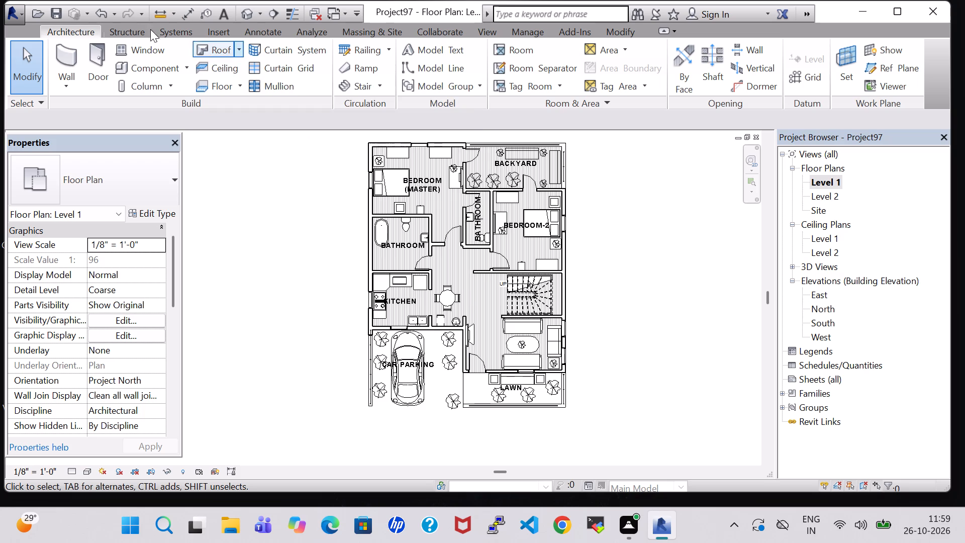
{"action": "left_click", "coordinate": [221, 45]}
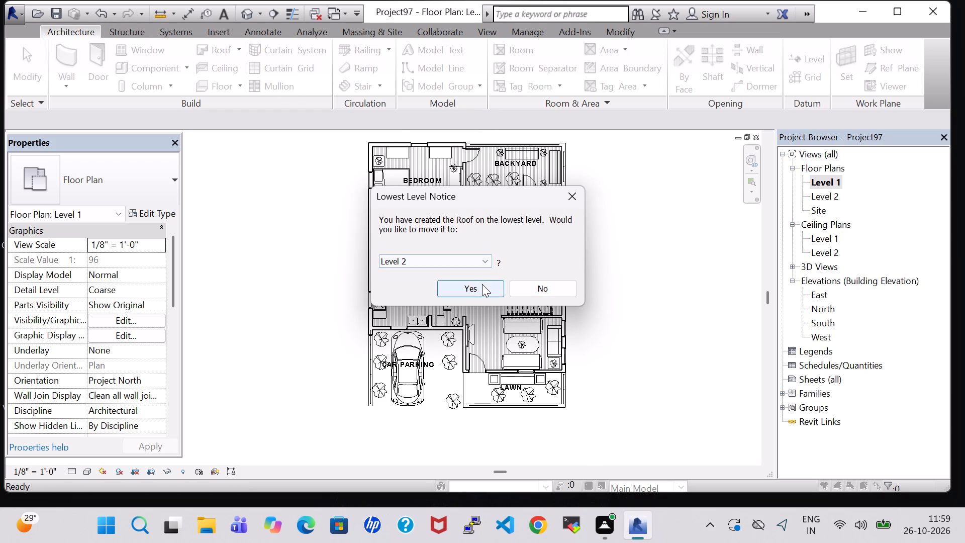
{"action": "left_click", "coordinate": [482, 284]}
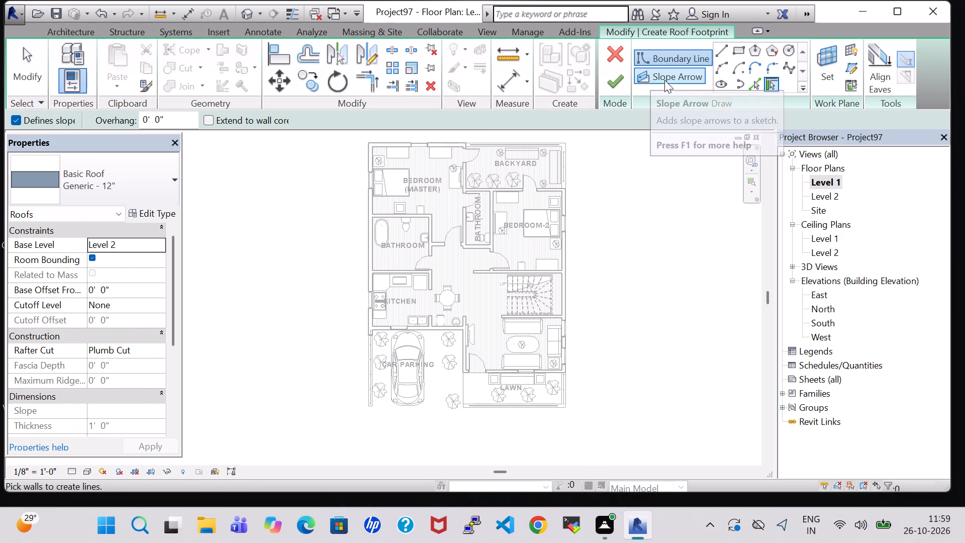
Draw the roof's straight north boundary line from the master bedroom's outer northwest corner to the backyard's outer northeast corner.
{"action": "left_click", "coordinate": [726, 49]}
{"action": "scroll", "coordinate": [433, 179], "scroll_direction": "up", "scroll_amount": 2}
{"action": "middle_click_drag", "start_coordinate": [433, 179], "coordinate": [433, 189]}
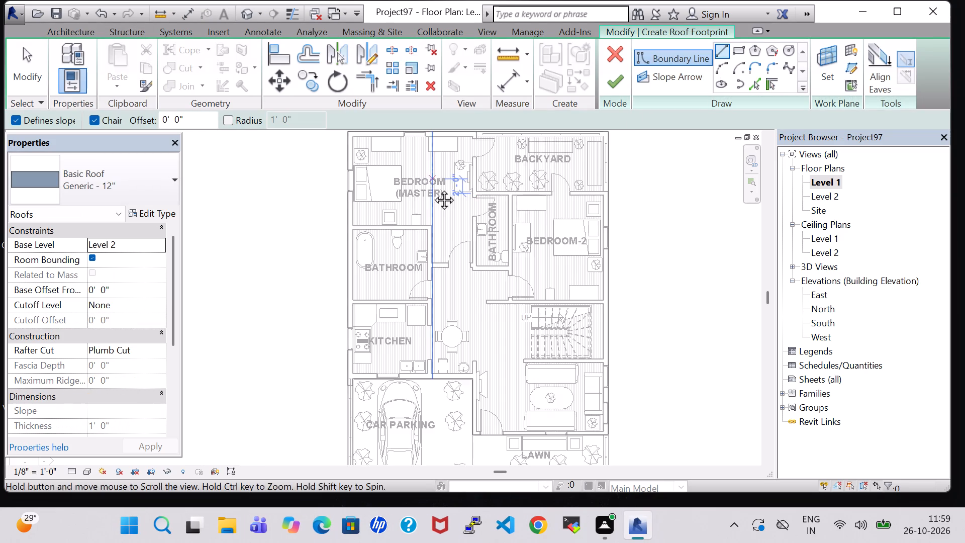
{"action": "middle_click_drag", "start_coordinate": [433, 189], "coordinate": [438, 231]}
{"action": "middle_click", "coordinate": [438, 231]}
{"action": "scroll", "coordinate": [417, 226], "scroll_direction": "up", "scroll_amount": 3}
{"action": "scroll", "coordinate": [317, 161], "scroll_direction": "up", "scroll_amount": 1}
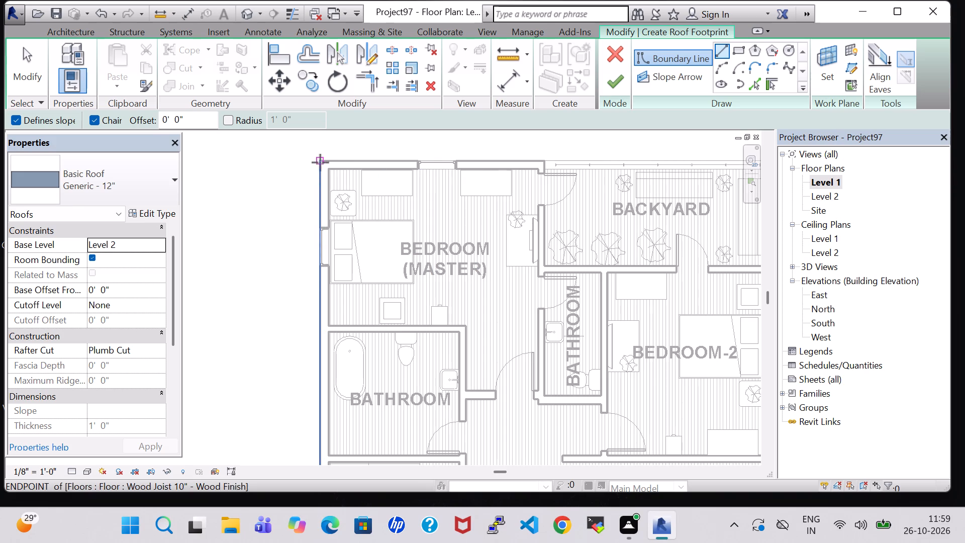
{"action": "left_click", "coordinate": [319, 162]}
{"action": "middle_click_drag", "start_coordinate": [591, 158], "coordinate": [408, 164]}
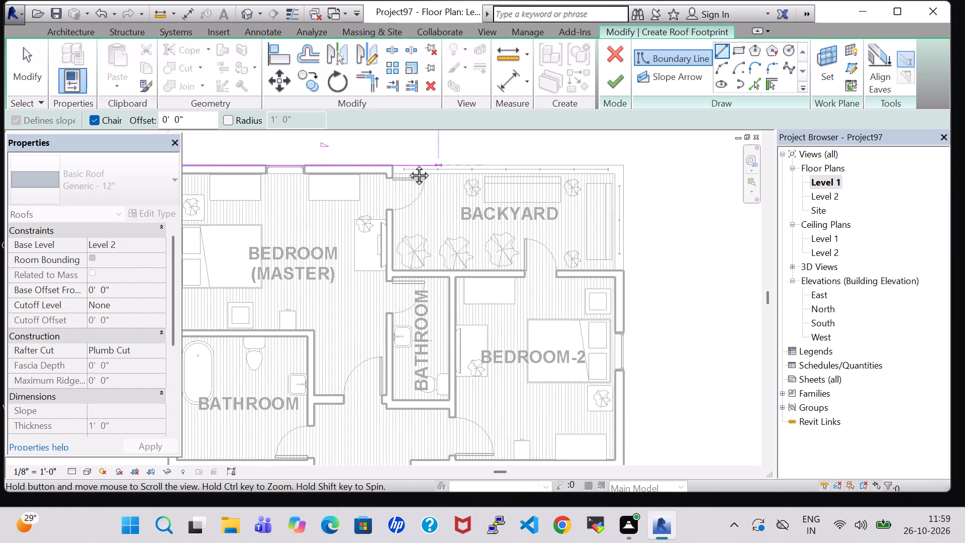
{"action": "middle_click_drag", "start_coordinate": [408, 164], "coordinate": [403, 164]}
{"action": "left_click", "coordinate": [588, 164]}
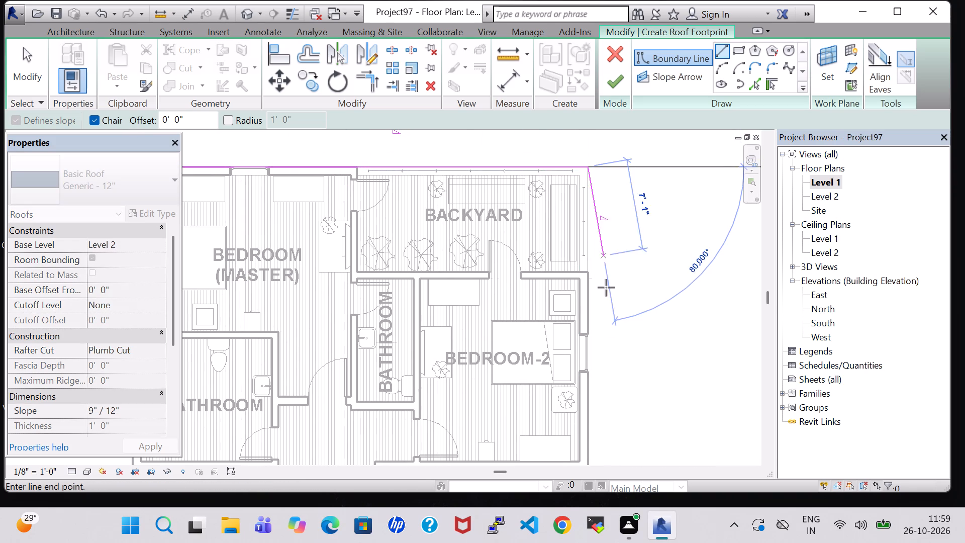
Draw the roof's east boundary line along the outer wall face down to the lawn's outer southeast corner.
{"action": "middle_click_drag", "start_coordinate": [591, 448], "coordinate": [586, 303]}
{"action": "middle_click_drag", "start_coordinate": [586, 299], "coordinate": [584, 267]}
{"action": "middle_click_drag", "start_coordinate": [585, 245], "coordinate": [593, 207]}
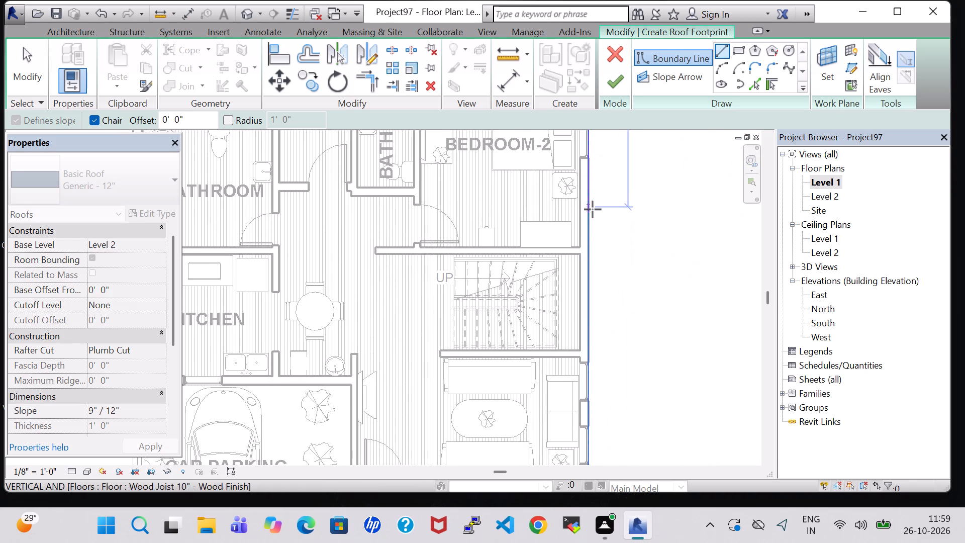
{"action": "middle_click", "coordinate": [582, 373]}
{"action": "middle_click", "coordinate": [582, 373]}
{"action": "middle_click", "coordinate": [588, 375]}
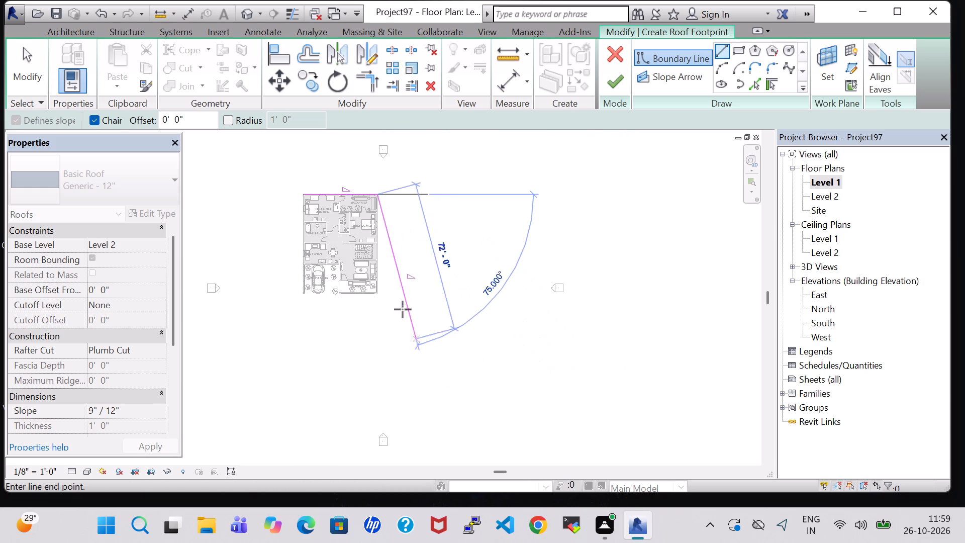
{"action": "scroll", "coordinate": [391, 279], "scroll_direction": "up", "scroll_amount": 10}
{"action": "scroll", "coordinate": [345, 327], "scroll_direction": "up", "scroll_amount": 5}
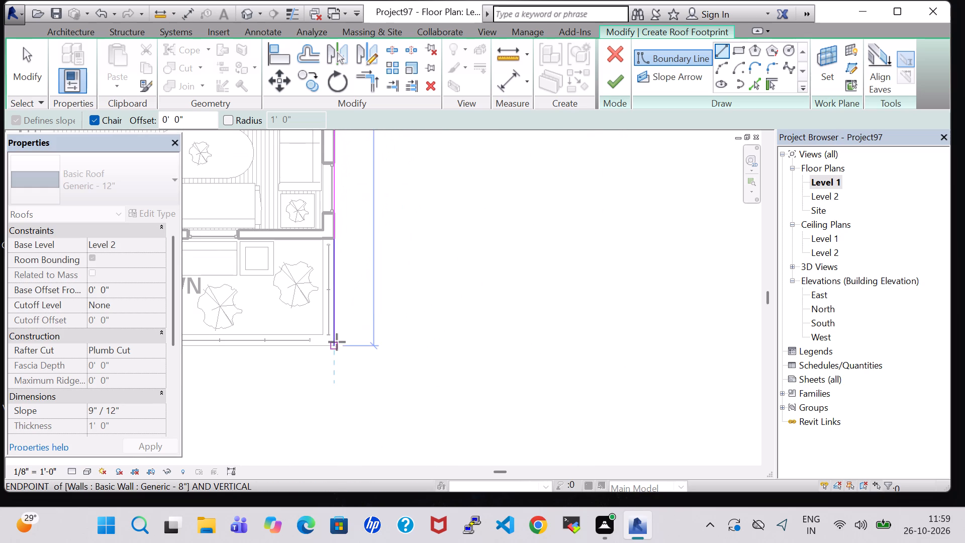
{"action": "left_click", "coordinate": [336, 345]}
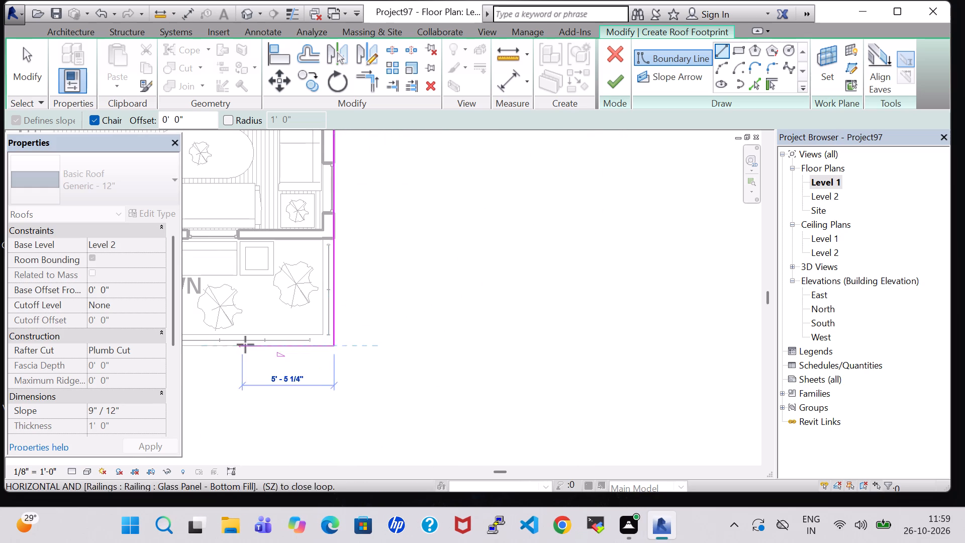
Draw the roof's south boundary line west across the lawn and car parking to the parking's outer southwest corner.
{"action": "scroll", "coordinate": [245, 344], "scroll_direction": "up", "scroll_amount": 1}
{"action": "middle_click_drag", "start_coordinate": [245, 344], "coordinate": [602, 343]}
{"action": "middle_click_drag", "start_coordinate": [245, 354], "coordinate": [496, 354]}
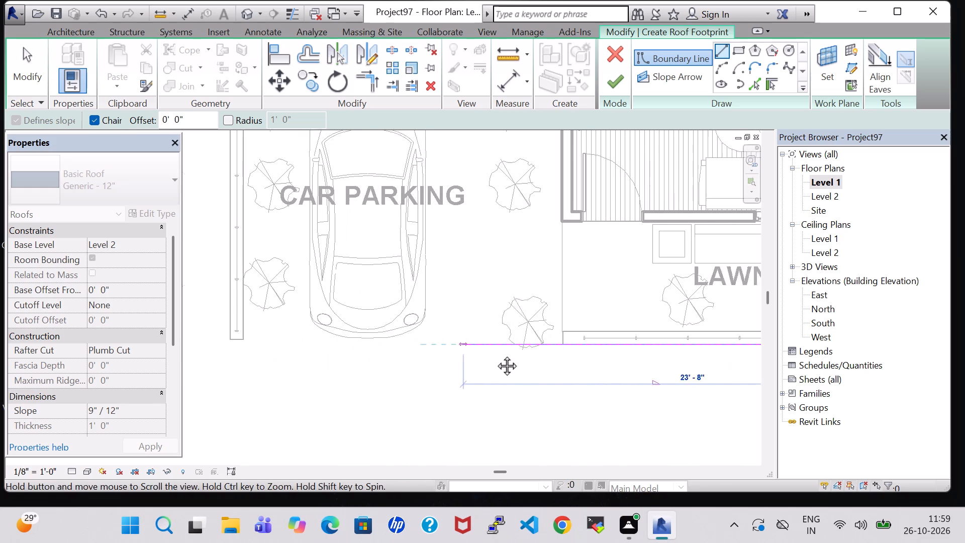
{"action": "middle_click_drag", "start_coordinate": [496, 354], "coordinate": [503, 354]}
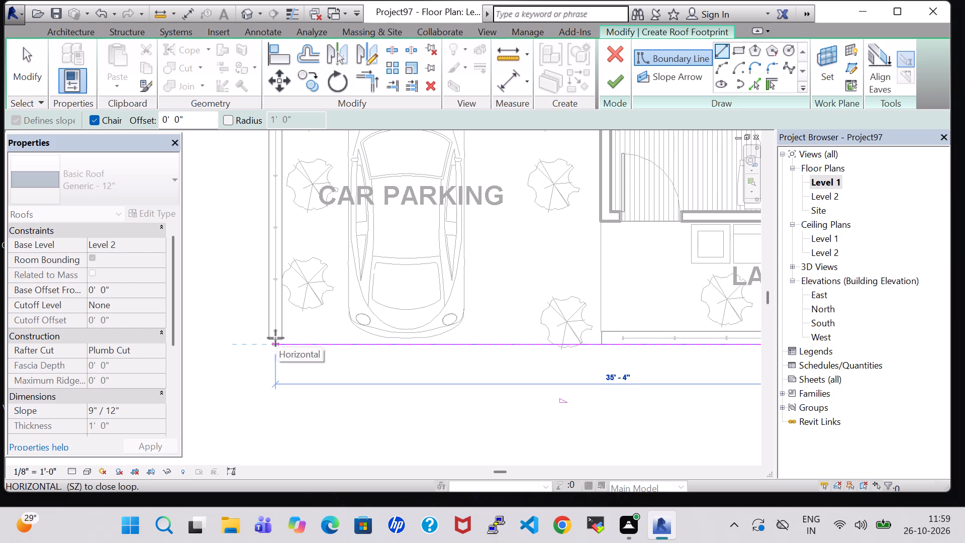
{"action": "left_click", "coordinate": [267, 338]}
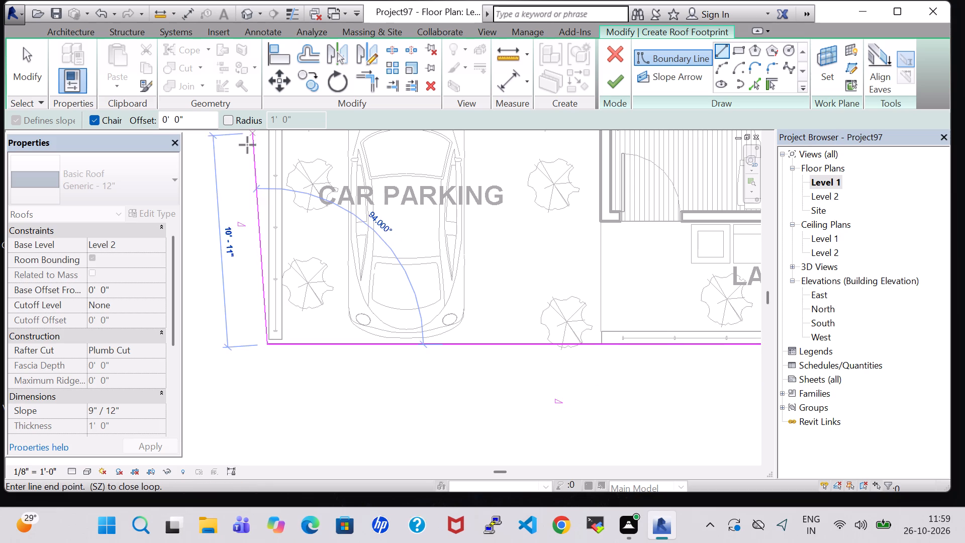
Draw the roof's west boundary line north to the master bedroom's outer northwest corner, closing the footprint loop.
{"action": "middle_click_drag", "start_coordinate": [267, 201], "coordinate": [267, 217]}
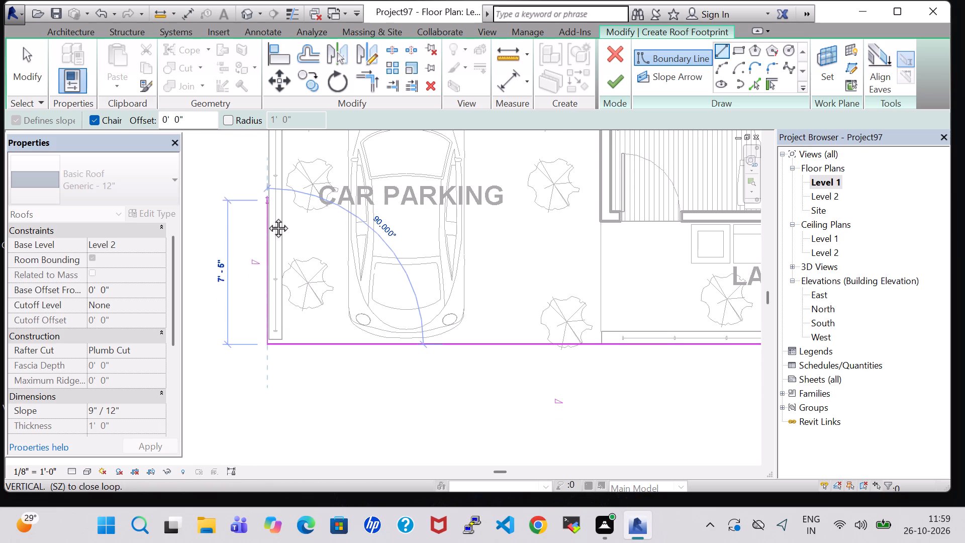
{"action": "middle_click_drag", "start_coordinate": [267, 217], "coordinate": [268, 327]}
{"action": "middle_click", "coordinate": [268, 329]}
{"action": "scroll", "coordinate": [268, 329], "scroll_direction": "down", "scroll_amount": 3}
{"action": "scroll", "coordinate": [268, 208], "scroll_direction": "down", "scroll_amount": 1}
{"action": "middle_click_drag", "start_coordinate": [268, 211], "coordinate": [264, 250]}
{"action": "middle_click_drag", "start_coordinate": [261, 283], "coordinate": [258, 312]}
{"action": "scroll", "coordinate": [258, 311], "scroll_direction": "down", "scroll_amount": 1}
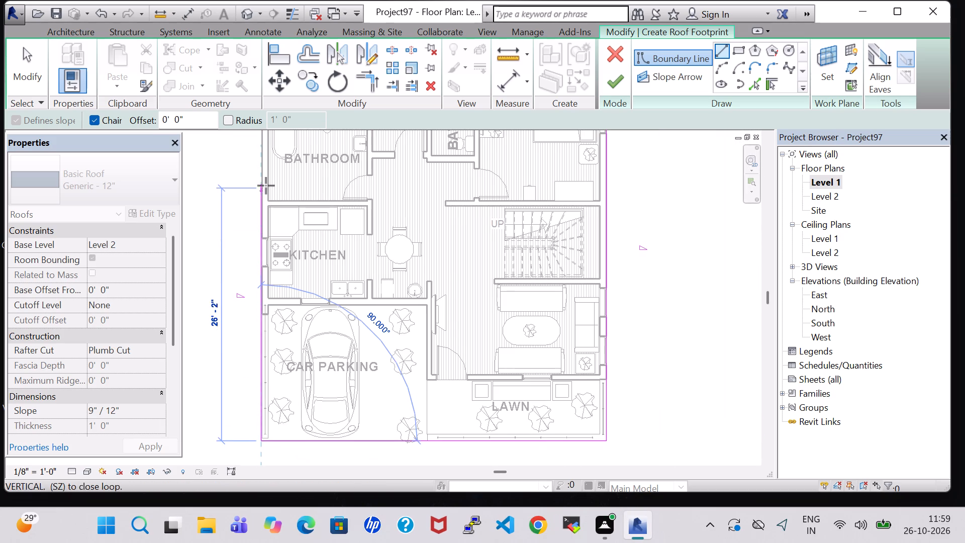
{"action": "middle_click_drag", "start_coordinate": [266, 186], "coordinate": [275, 332]}
{"action": "middle_click", "coordinate": [278, 344]}
{"action": "middle_click_drag", "start_coordinate": [264, 178], "coordinate": [280, 358]}
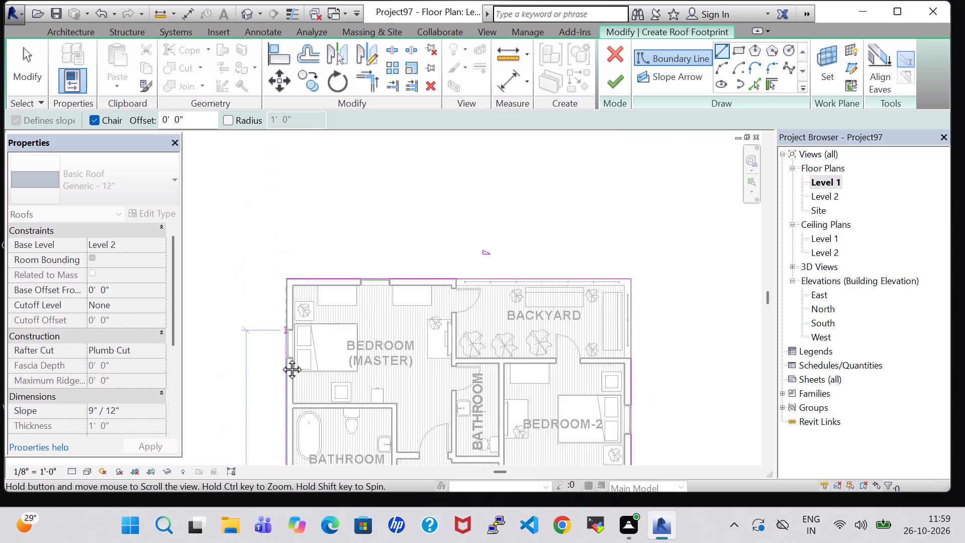
{"action": "middle_click_drag", "start_coordinate": [280, 358], "coordinate": [280, 377]}
{"action": "scroll", "coordinate": [280, 356], "scroll_direction": "up", "scroll_amount": 8}
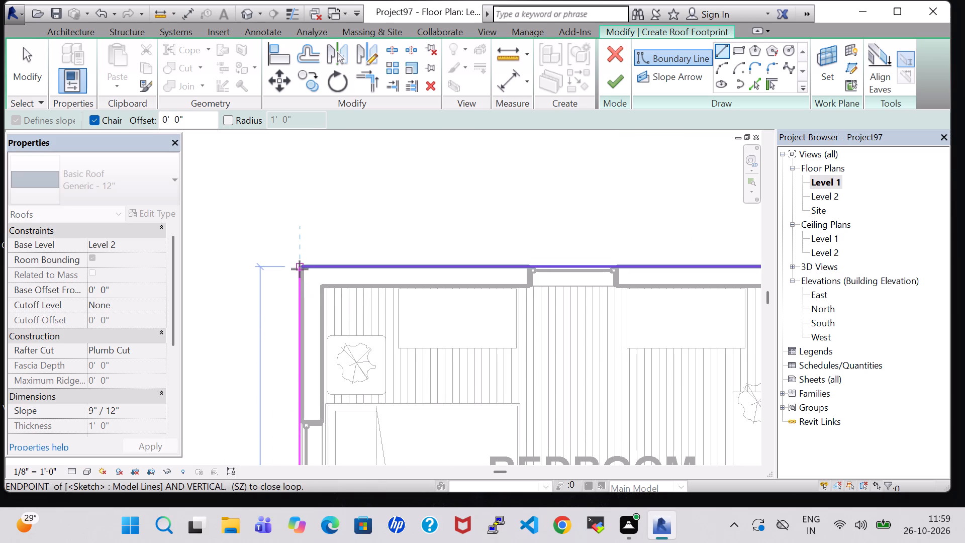
{"action": "left_click", "coordinate": [300, 268]}
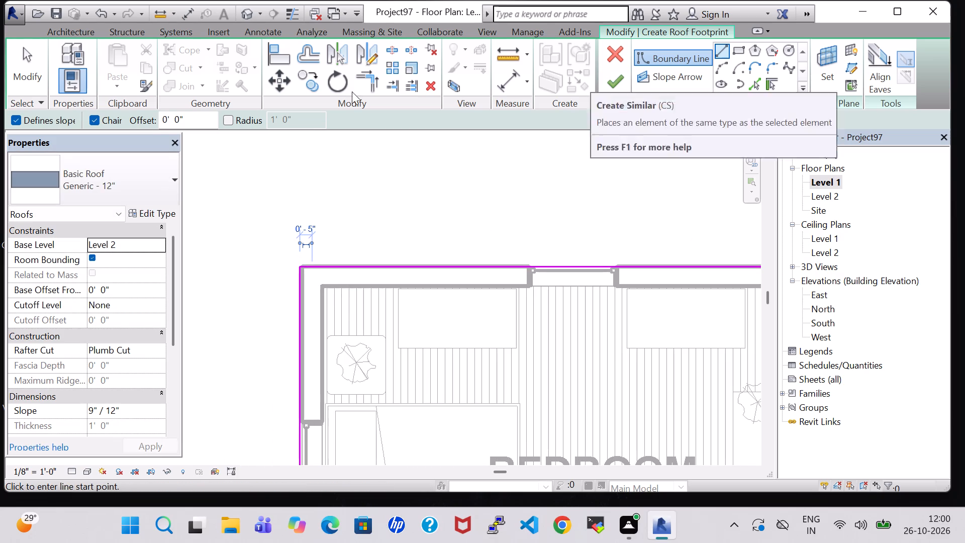
Turn off slope definition for new roof boundary lines.
{"action": "left_click", "coordinate": [20, 118]}
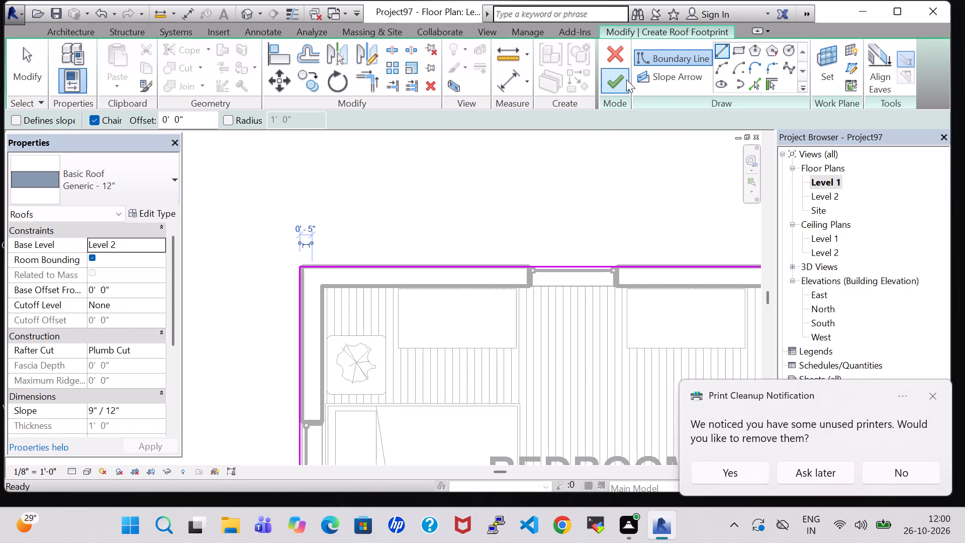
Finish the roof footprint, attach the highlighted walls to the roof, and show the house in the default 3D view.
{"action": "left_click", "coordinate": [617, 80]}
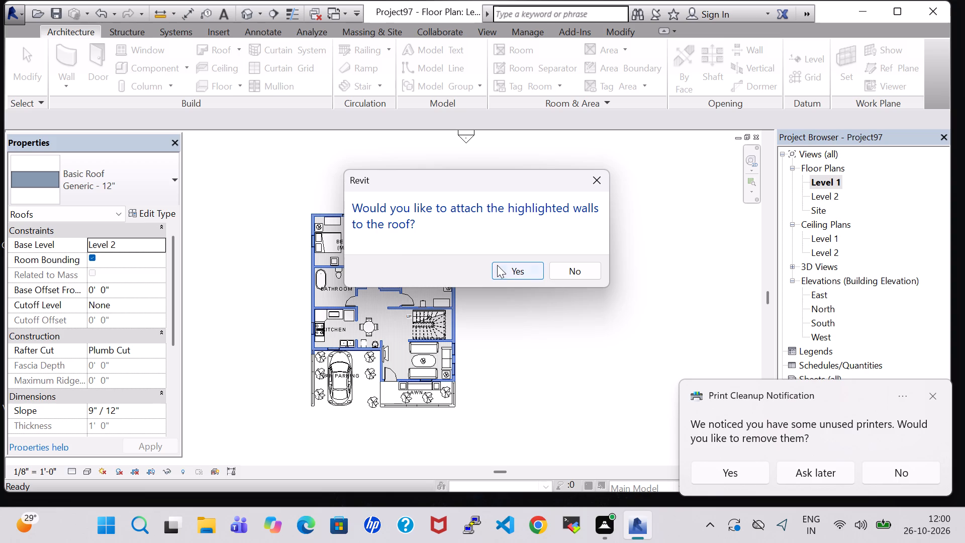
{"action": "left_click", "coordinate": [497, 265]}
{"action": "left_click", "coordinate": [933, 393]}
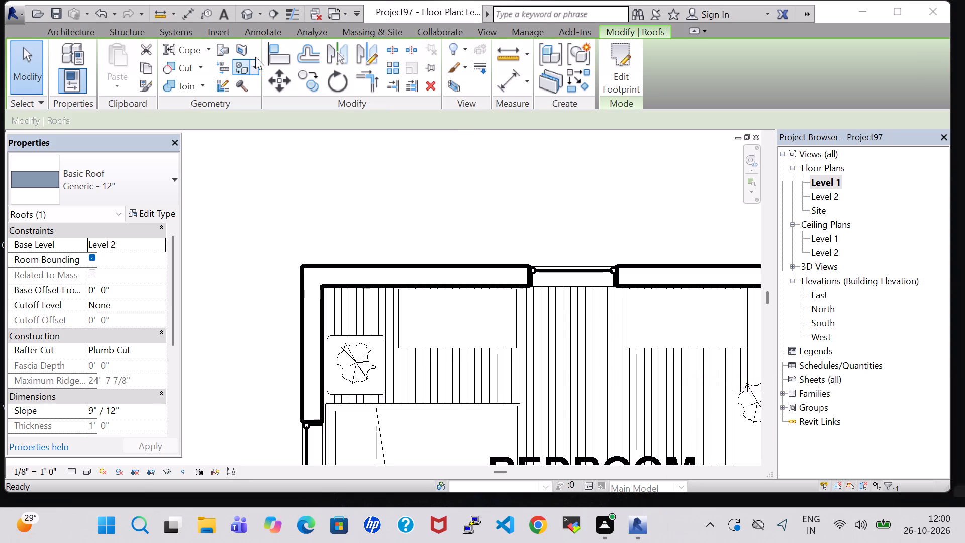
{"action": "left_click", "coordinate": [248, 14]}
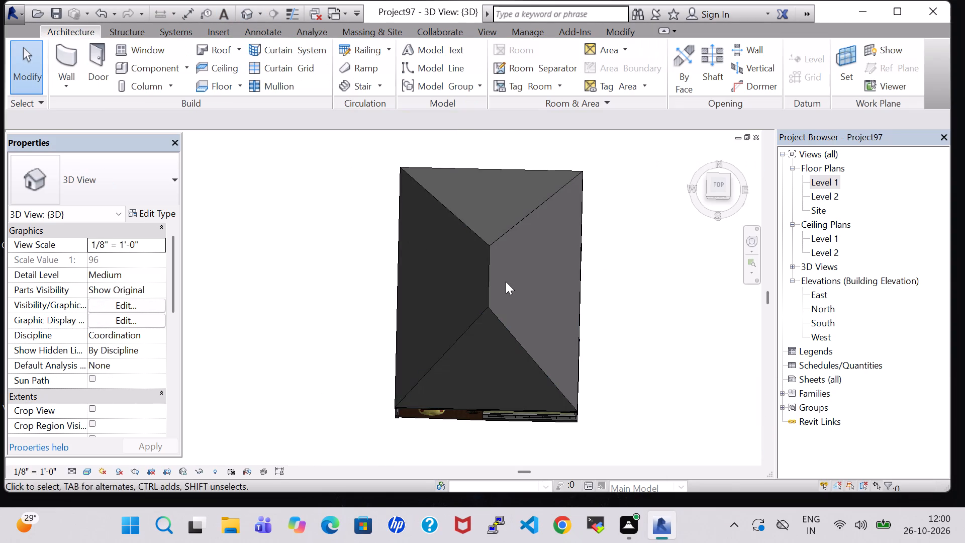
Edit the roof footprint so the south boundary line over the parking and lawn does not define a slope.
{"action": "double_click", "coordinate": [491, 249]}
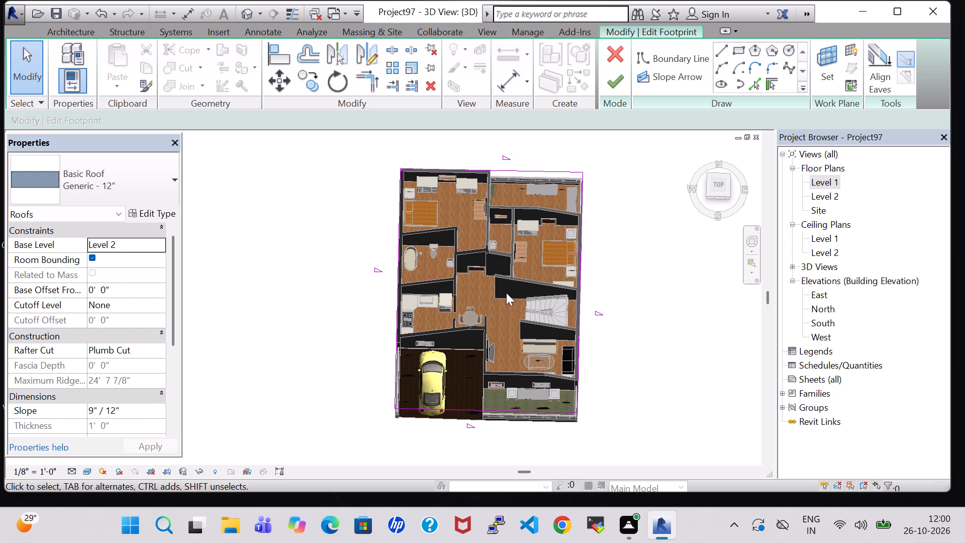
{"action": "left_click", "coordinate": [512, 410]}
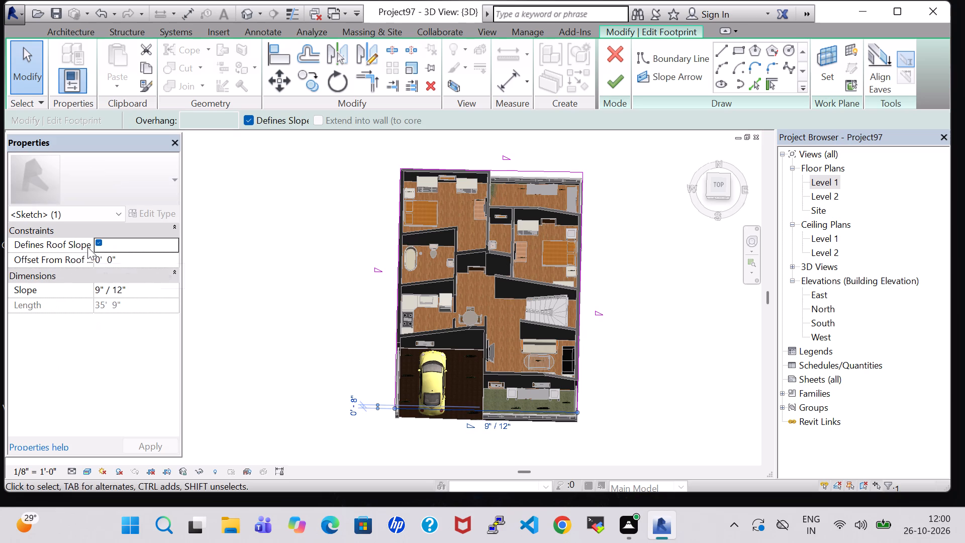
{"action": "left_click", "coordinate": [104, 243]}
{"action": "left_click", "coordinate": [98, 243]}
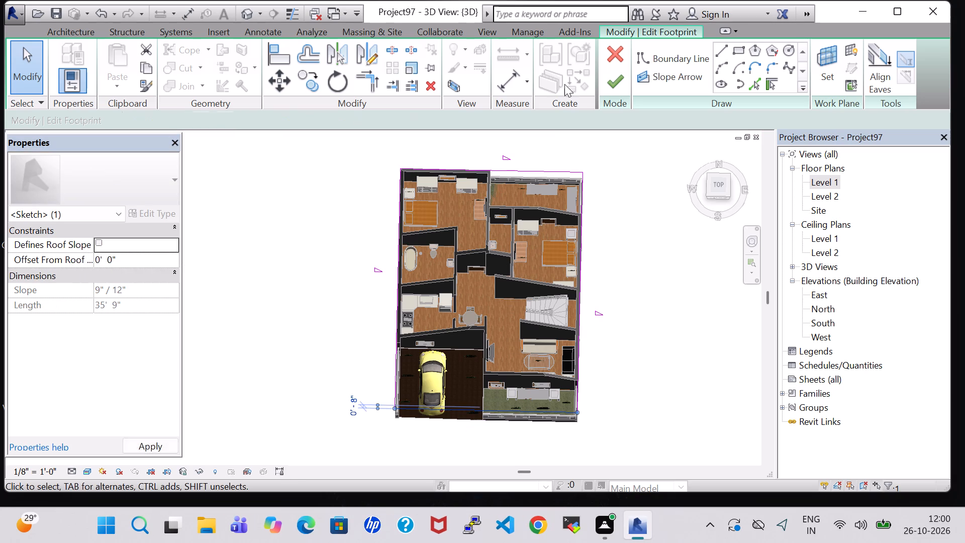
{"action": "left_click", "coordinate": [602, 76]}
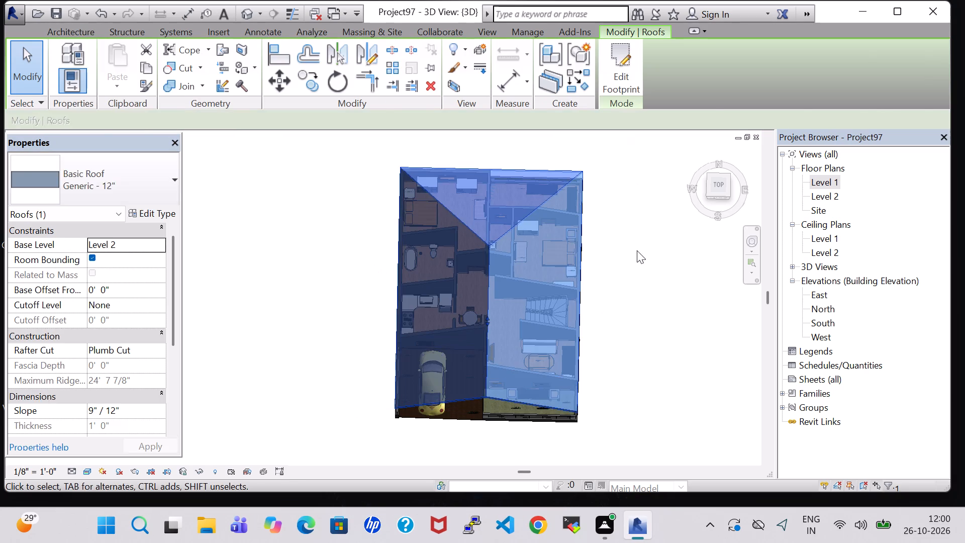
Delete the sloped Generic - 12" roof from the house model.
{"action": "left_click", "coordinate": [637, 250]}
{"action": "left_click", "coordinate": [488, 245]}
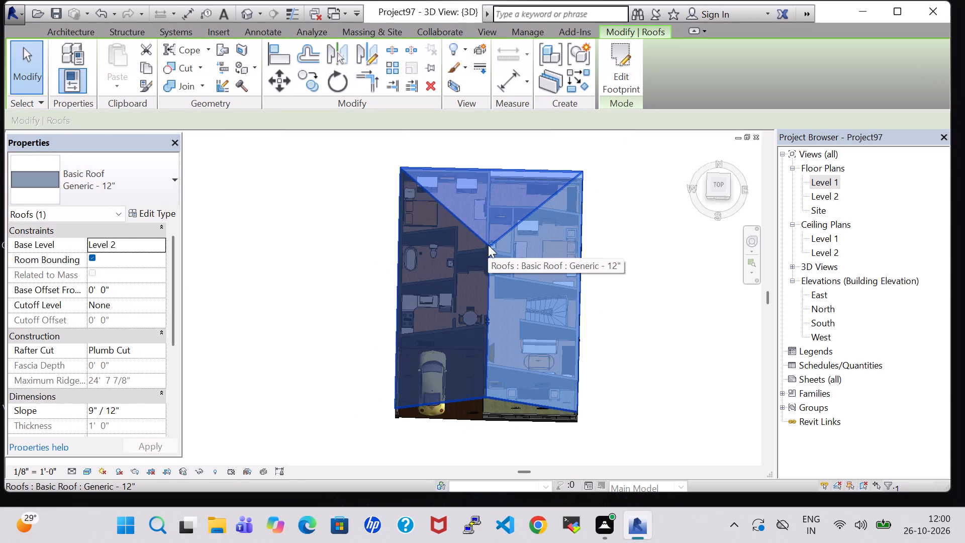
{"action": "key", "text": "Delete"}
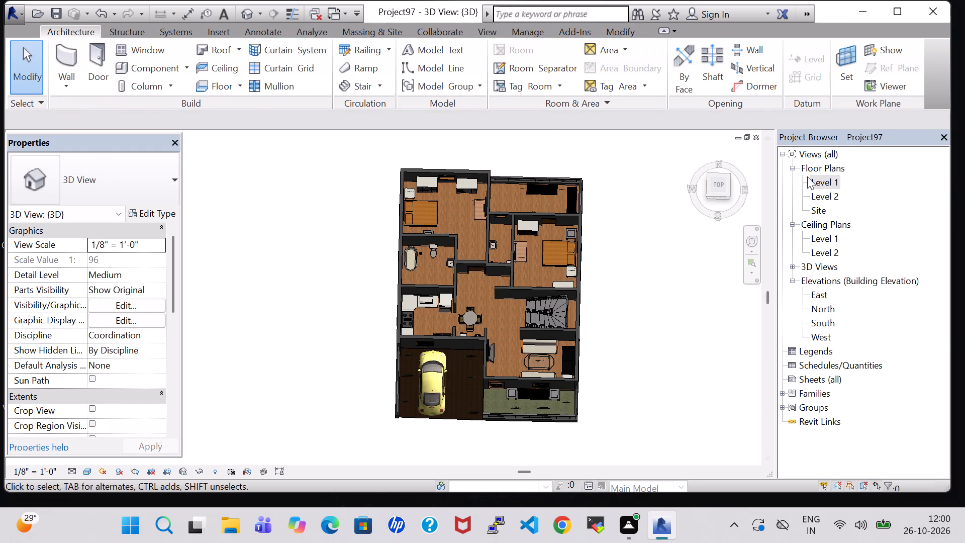
Return to the Level 1 floor plan and start a new footprint roof, moving it to Level 2.
{"action": "double_click", "coordinate": [826, 179]}
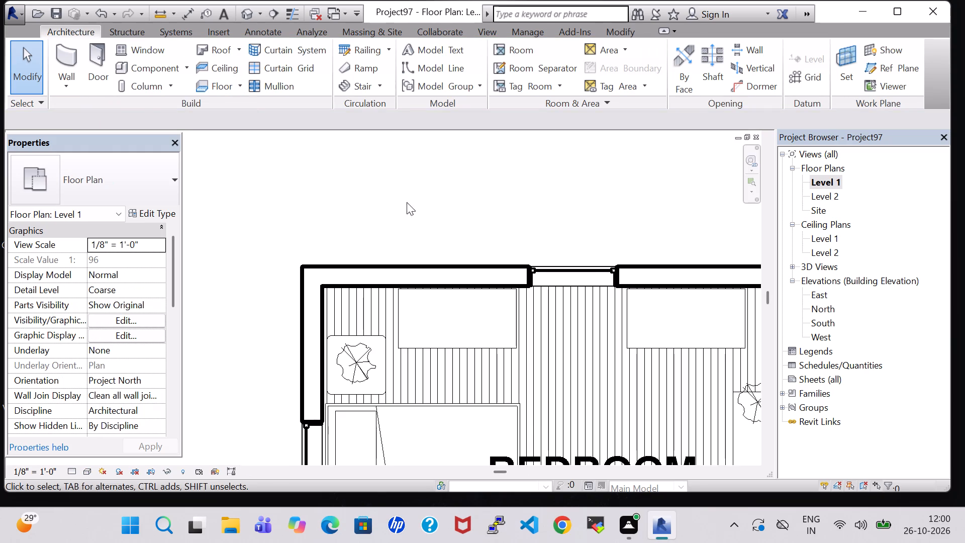
{"action": "scroll", "coordinate": [444, 192], "scroll_direction": "down", "scroll_amount": 7}
{"action": "middle_click_drag", "start_coordinate": [530, 173], "coordinate": [423, 158]}
{"action": "scroll", "coordinate": [423, 158], "scroll_direction": "down", "scroll_amount": 2}
{"action": "middle_click_drag", "start_coordinate": [630, 249], "coordinate": [613, 220]}
{"action": "scroll", "coordinate": [613, 218], "scroll_direction": "down", "scroll_amount": 2}
{"action": "middle_click_drag", "start_coordinate": [684, 305], "coordinate": [663, 292]}
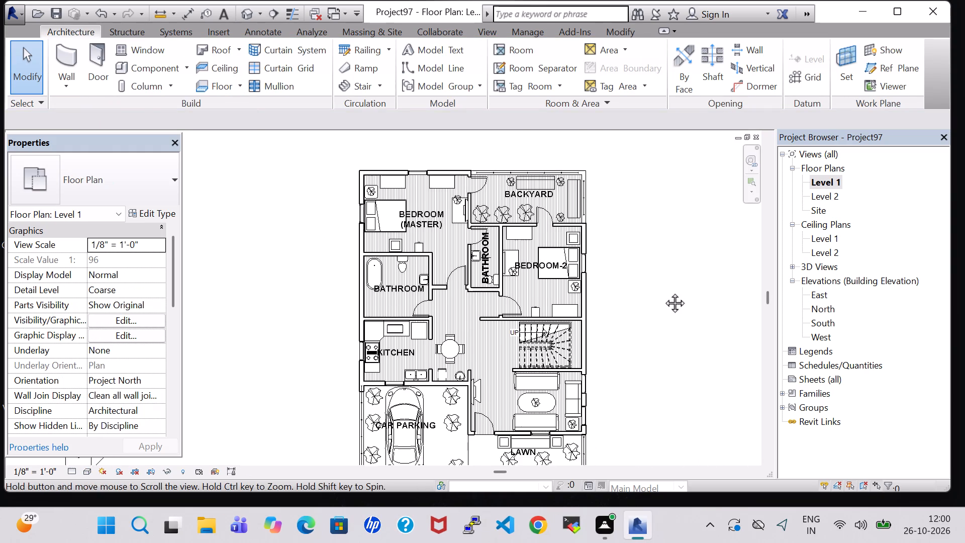
{"action": "middle_click_drag", "start_coordinate": [663, 292], "coordinate": [646, 283]}
{"action": "scroll", "coordinate": [649, 276], "scroll_direction": "down", "scroll_amount": 1}
{"action": "middle_click_drag", "start_coordinate": [649, 276], "coordinate": [655, 249]}
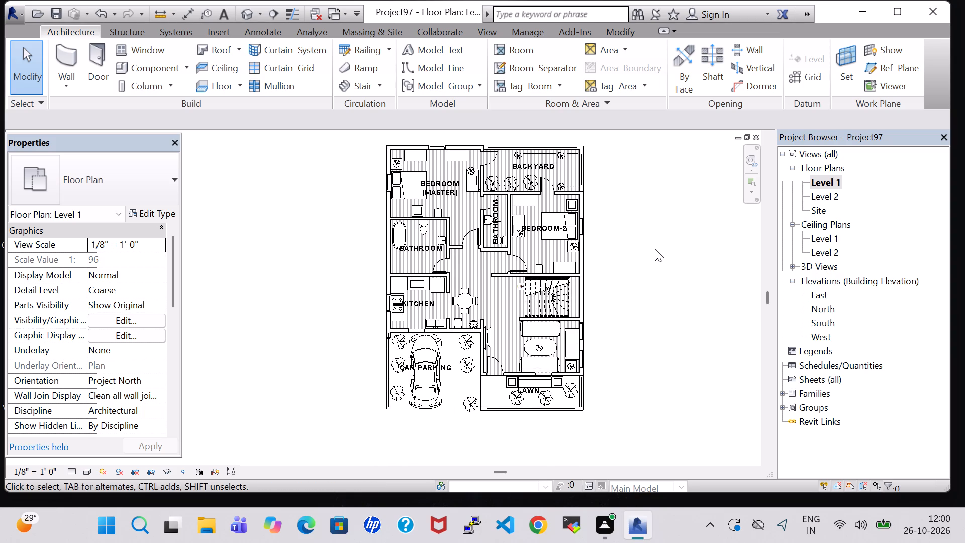
{"action": "scroll", "coordinate": [655, 249], "scroll_direction": "up", "scroll_amount": 1}
{"action": "middle_click_drag", "start_coordinate": [655, 249], "coordinate": [654, 264]}
{"action": "middle_click", "coordinate": [654, 264]}
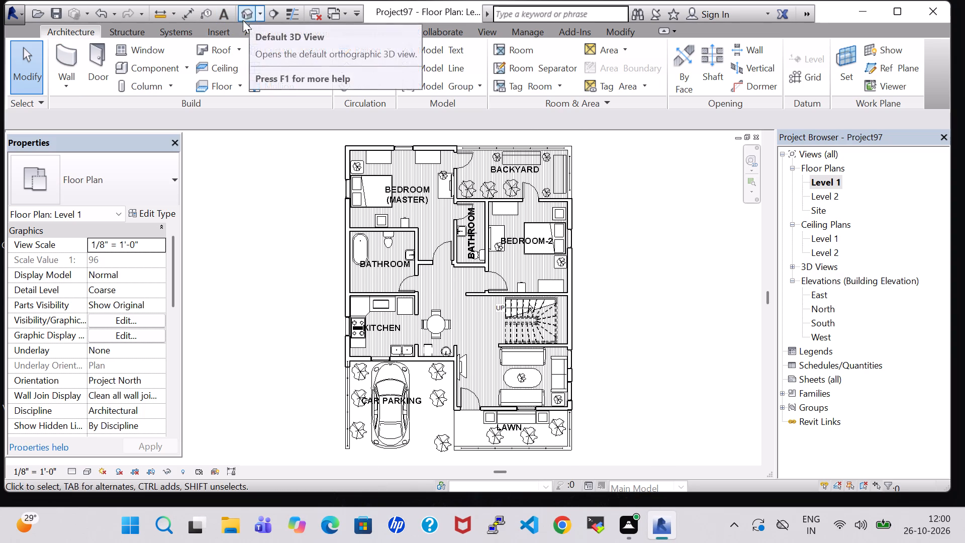
{"action": "left_click", "coordinate": [220, 44]}
{"action": "left_click", "coordinate": [474, 292]}
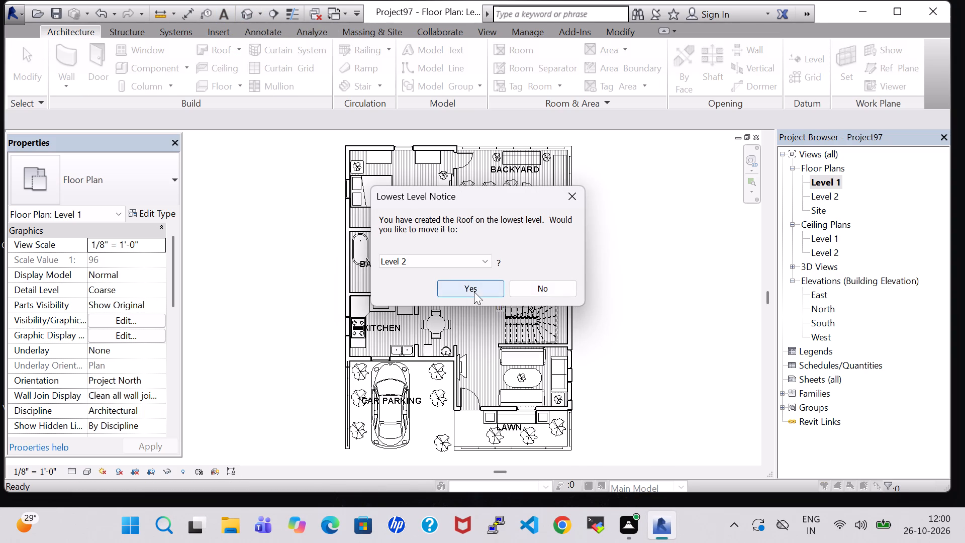
Draw the roof's non-sloping north boundary line from the master bedroom's outer northwest corner to the backyard's outer northeast corner.
{"action": "left_click", "coordinate": [723, 46]}
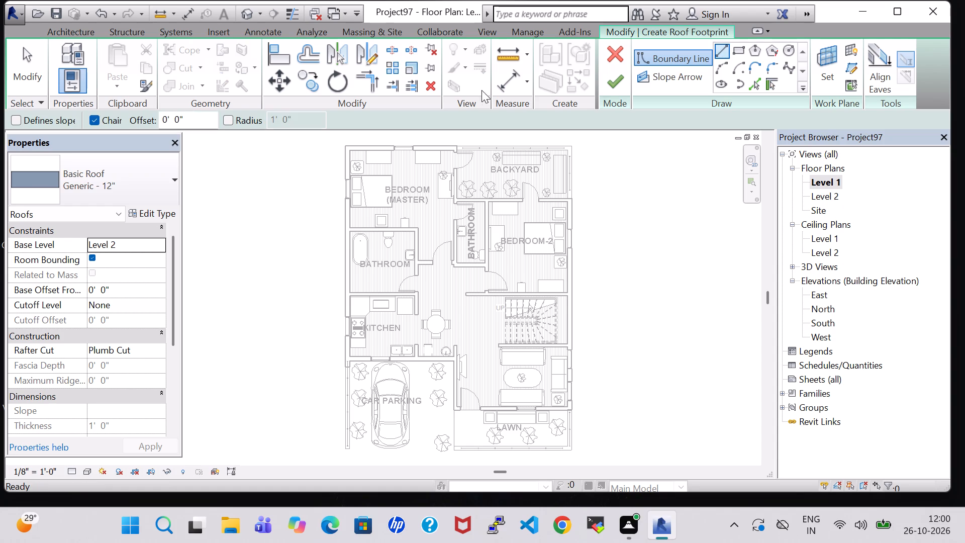
{"action": "scroll", "coordinate": [325, 146], "scroll_direction": "up", "scroll_amount": 3}
{"action": "left_click", "coordinate": [358, 146]}
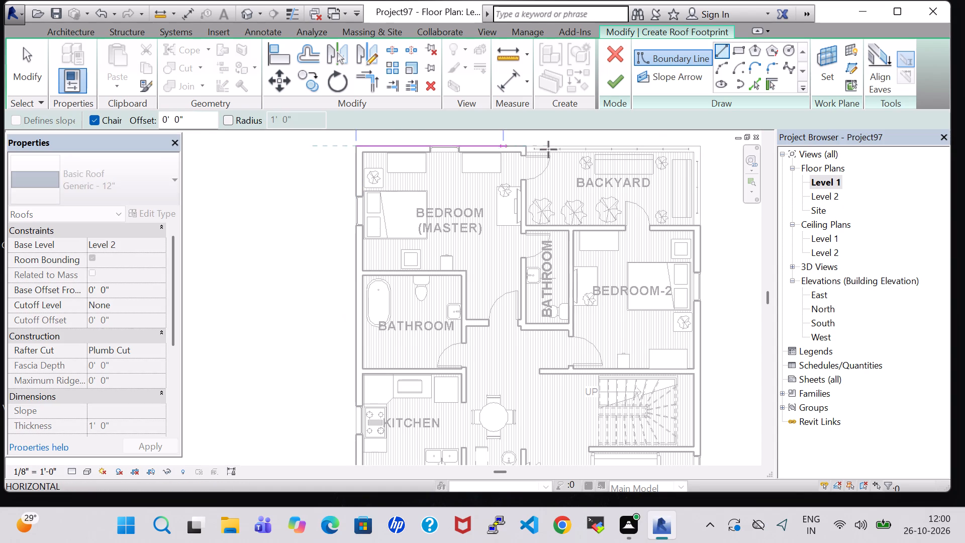
{"action": "scroll", "coordinate": [670, 137], "scroll_direction": "up", "scroll_amount": 4}
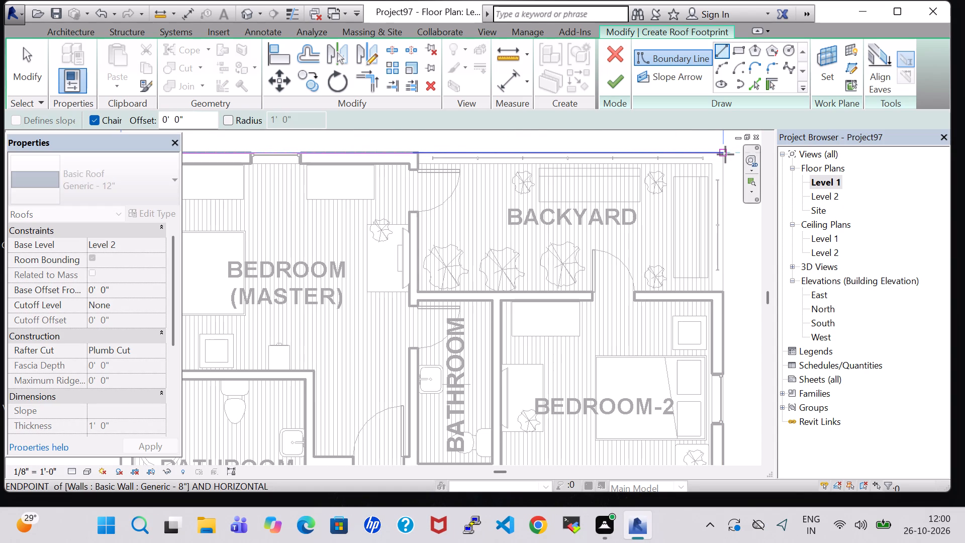
{"action": "left_click", "coordinate": [725, 154]}
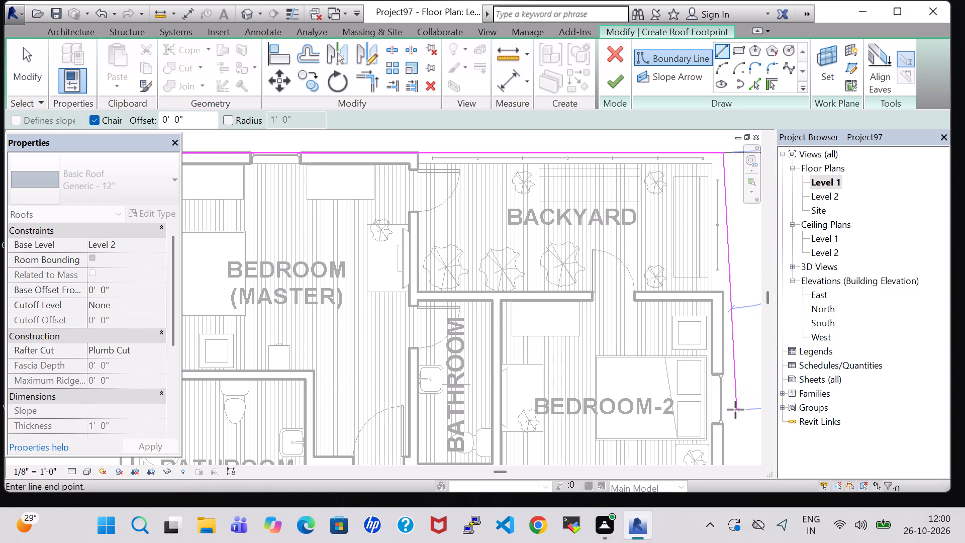
Draw the roof's east boundary line straight down the outer wall face to the lawn's outer southeast corner.
{"action": "middle_click_drag", "start_coordinate": [725, 413], "coordinate": [708, 299]}
{"action": "middle_click", "coordinate": [704, 247]}
{"action": "middle_click", "coordinate": [703, 244]}
{"action": "scroll", "coordinate": [703, 244], "scroll_direction": "down", "scroll_amount": 2}
{"action": "scroll", "coordinate": [702, 321], "scroll_direction": "down", "scroll_amount": 1}
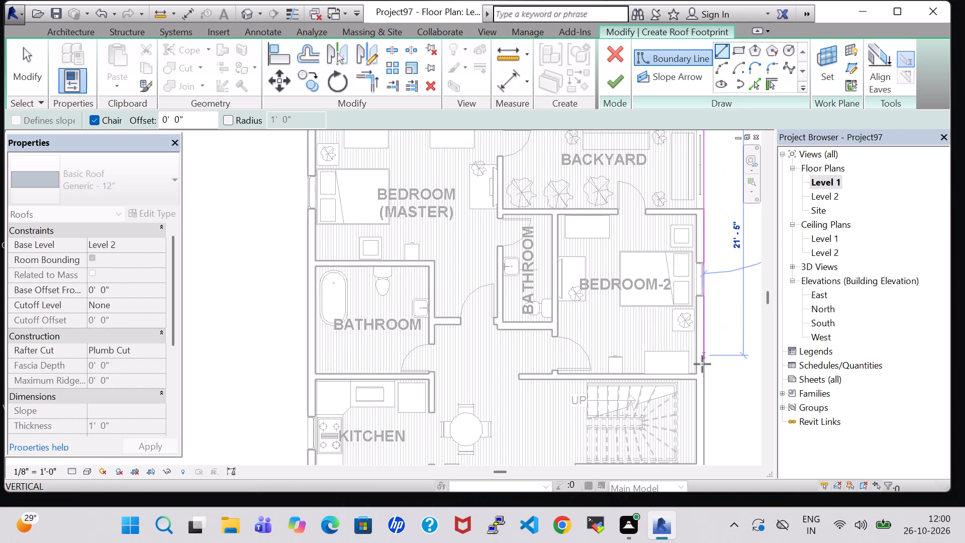
{"action": "middle_click_drag", "start_coordinate": [702, 366], "coordinate": [705, 244]}
{"action": "middle_click_drag", "start_coordinate": [700, 339], "coordinate": [695, 250]}
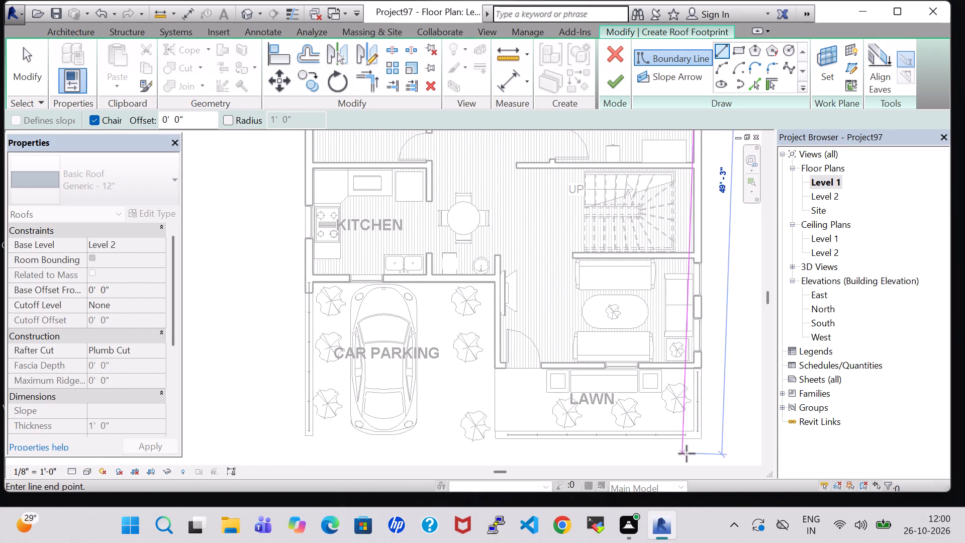
{"action": "scroll", "coordinate": [696, 444], "scroll_direction": "up", "scroll_amount": 5}
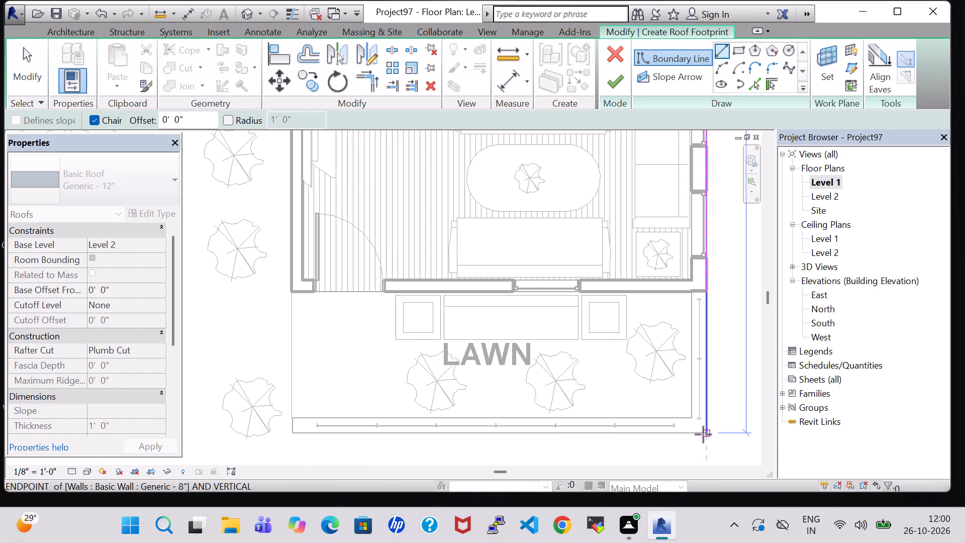
{"action": "left_click", "coordinate": [703, 434]}
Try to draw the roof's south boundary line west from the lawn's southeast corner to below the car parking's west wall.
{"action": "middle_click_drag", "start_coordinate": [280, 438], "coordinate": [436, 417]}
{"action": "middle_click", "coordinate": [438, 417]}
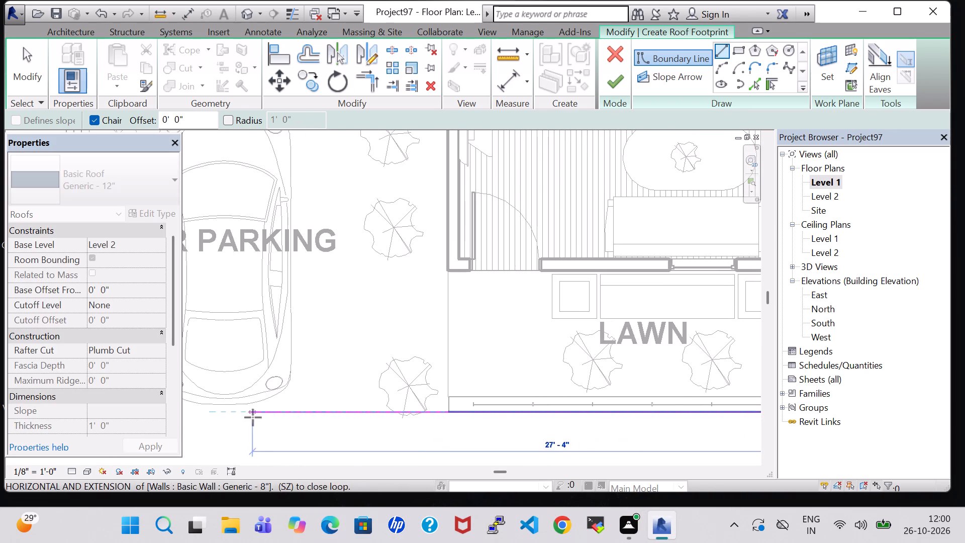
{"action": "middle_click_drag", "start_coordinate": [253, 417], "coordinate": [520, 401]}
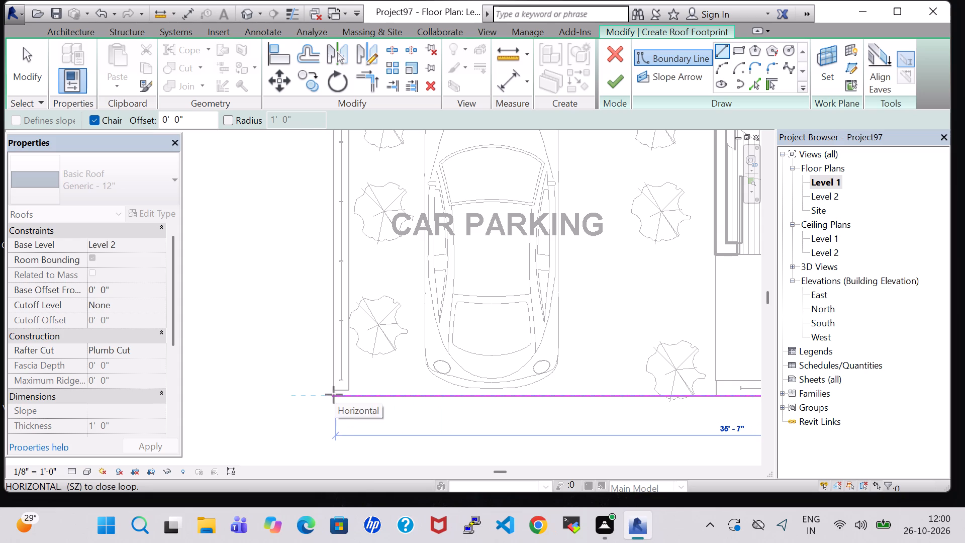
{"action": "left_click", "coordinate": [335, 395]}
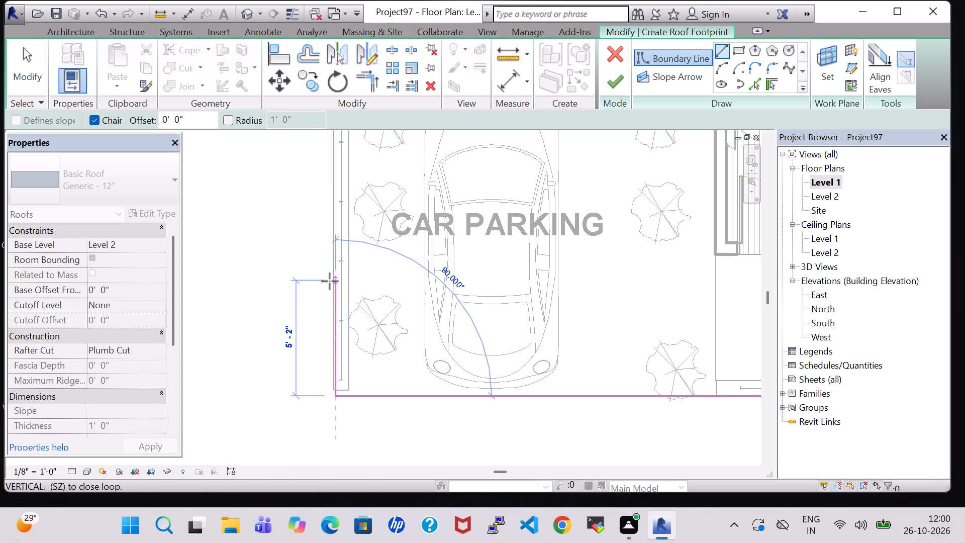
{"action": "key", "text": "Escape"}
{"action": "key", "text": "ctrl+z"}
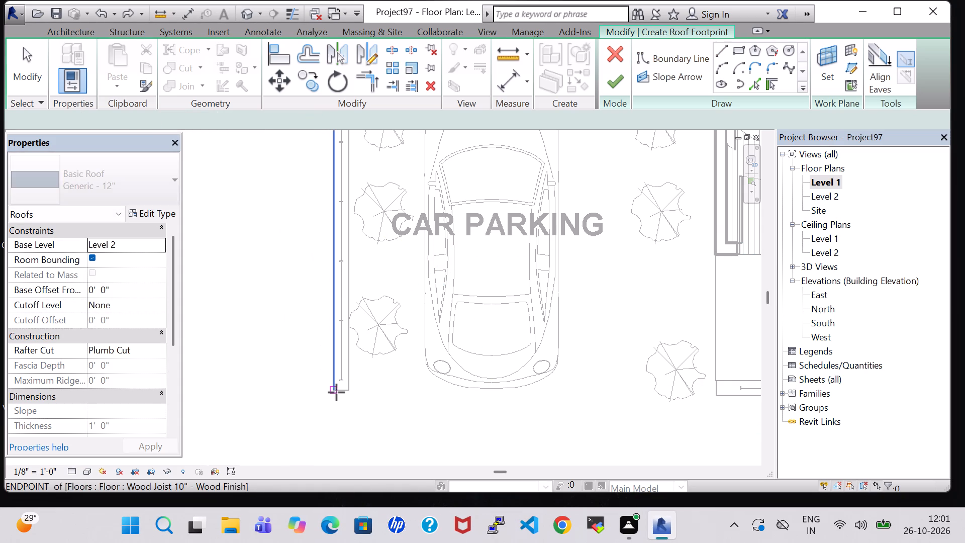
Draw the roof's south boundary line from the lawn's outer southeast corner west to align with the car parking's outer west wall face.
{"action": "middle_click_drag", "start_coordinate": [692, 410], "coordinate": [562, 416]}
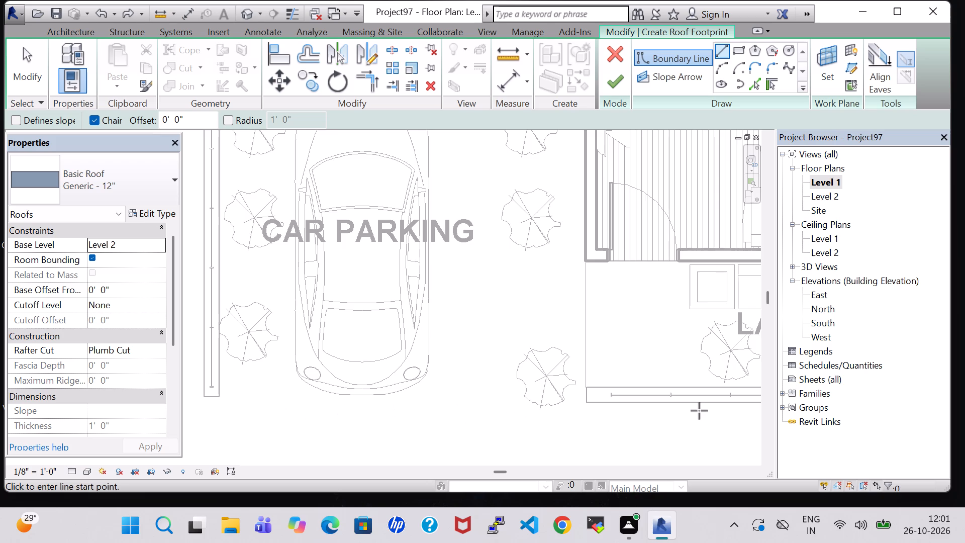
{"action": "scroll", "coordinate": [701, 411], "scroll_direction": "down", "scroll_amount": 5}
{"action": "middle_click_drag", "start_coordinate": [700, 411], "coordinate": [529, 415]}
{"action": "scroll", "coordinate": [670, 411], "scroll_direction": "up", "scroll_amount": 5}
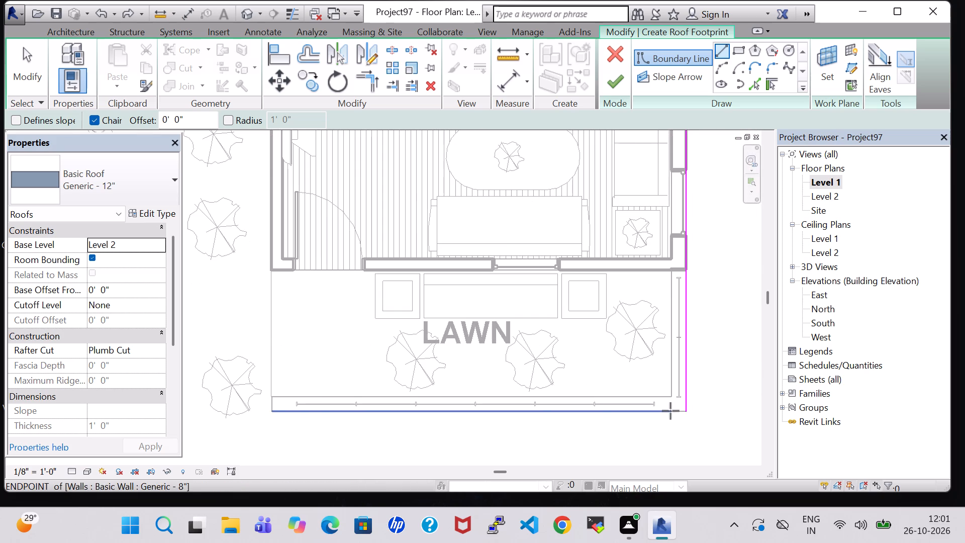
{"action": "left_click", "coordinate": [688, 412]}
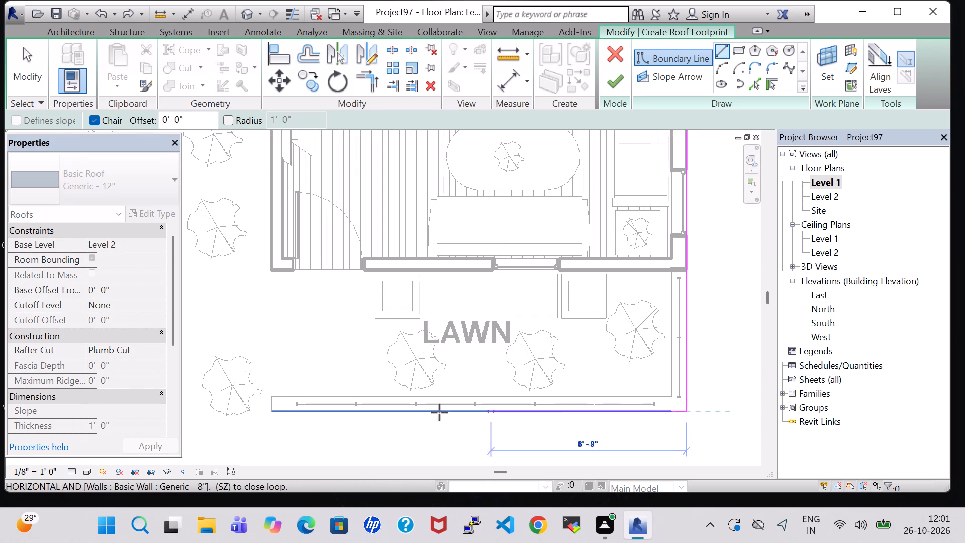
{"action": "middle_click_drag", "start_coordinate": [255, 409], "coordinate": [443, 413]}
{"action": "middle_click", "coordinate": [443, 413]}
{"action": "middle_click_drag", "start_coordinate": [157, 417], "coordinate": [296, 419]}
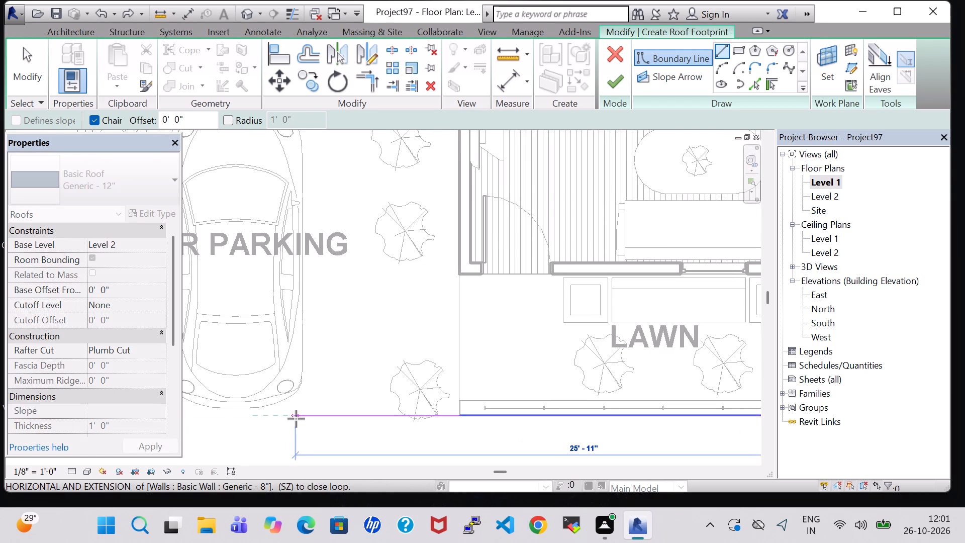
{"action": "middle_click_drag", "start_coordinate": [290, 418], "coordinate": [570, 399]}
{"action": "scroll", "coordinate": [350, 397], "scroll_direction": "up", "scroll_amount": 5}
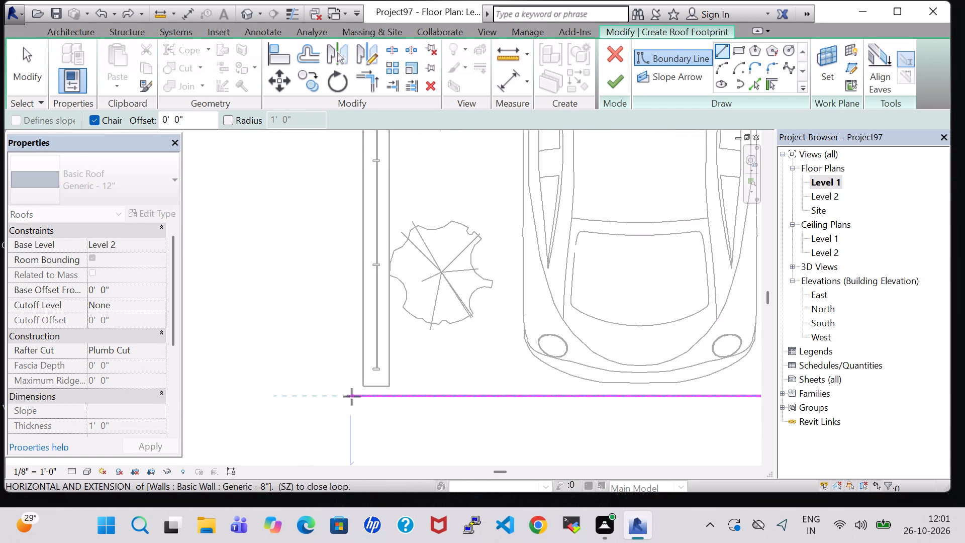
{"action": "left_click", "coordinate": [366, 395]}
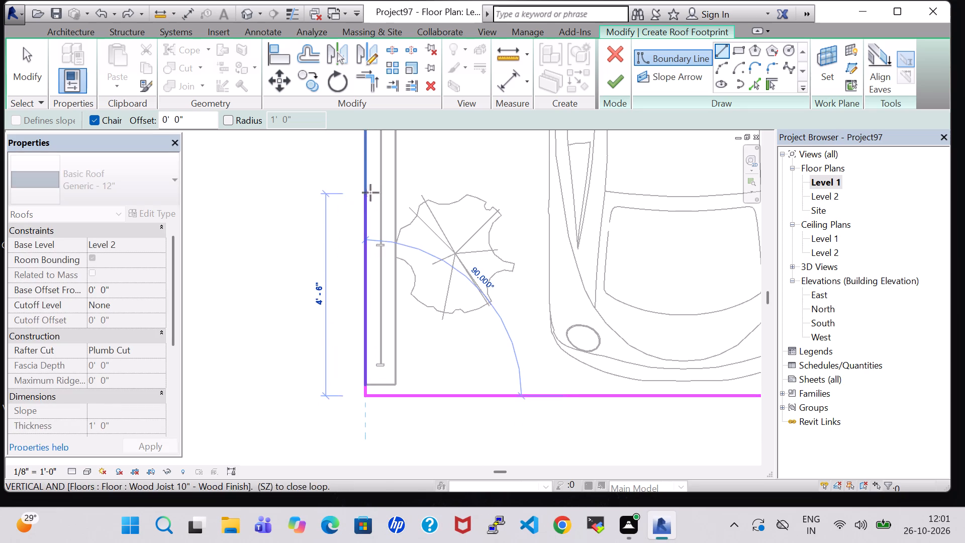
Draw the roof's west boundary line north along the outer wall face to the master bedroom's outer northwest corner, closing the outline.
{"action": "middle_click_drag", "start_coordinate": [369, 191], "coordinate": [354, 296]}
{"action": "scroll", "coordinate": [354, 297], "scroll_direction": "down", "scroll_amount": 6}
{"action": "middle_click_drag", "start_coordinate": [349, 229], "coordinate": [349, 234]}
{"action": "middle_click_drag", "start_coordinate": [348, 254], "coordinate": [348, 272]}
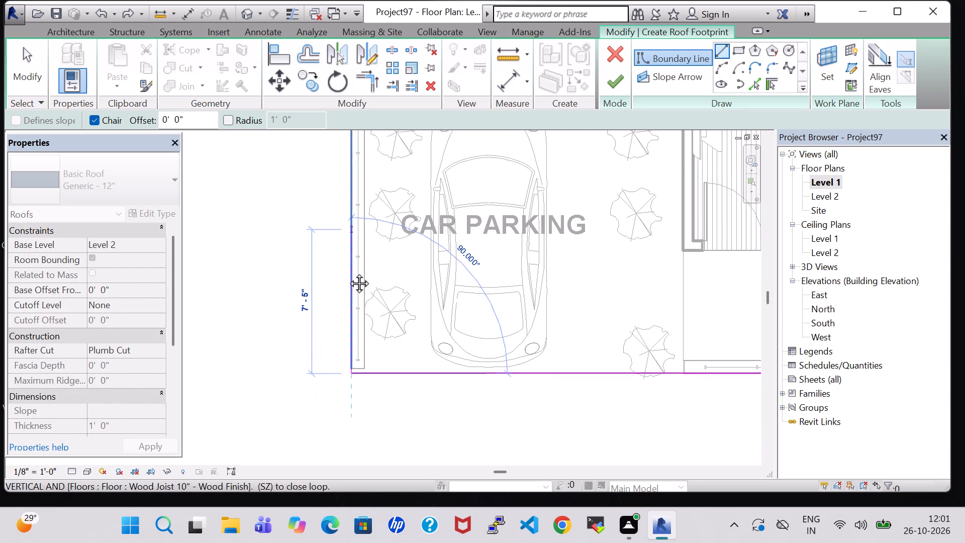
{"action": "middle_click_drag", "start_coordinate": [348, 272], "coordinate": [348, 324]}
{"action": "middle_click_drag", "start_coordinate": [349, 189], "coordinate": [360, 333]}
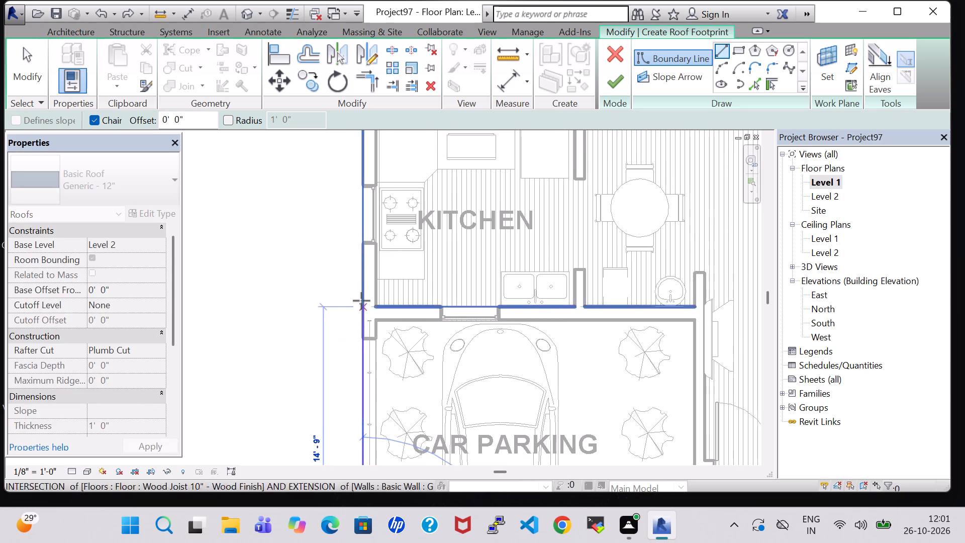
{"action": "middle_click_drag", "start_coordinate": [361, 234], "coordinate": [363, 359]}
{"action": "middle_click", "coordinate": [362, 360]}
{"action": "middle_click_drag", "start_coordinate": [356, 252], "coordinate": [364, 348]}
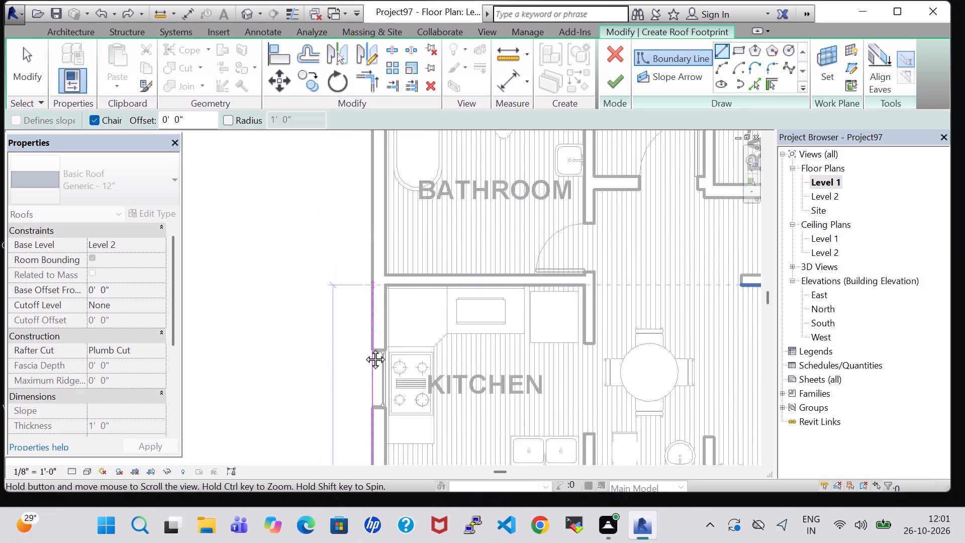
{"action": "middle_click_drag", "start_coordinate": [364, 348], "coordinate": [361, 383]}
{"action": "scroll", "coordinate": [369, 247], "scroll_direction": "down", "scroll_amount": 6}
{"action": "middle_click_drag", "start_coordinate": [364, 265], "coordinate": [364, 302]}
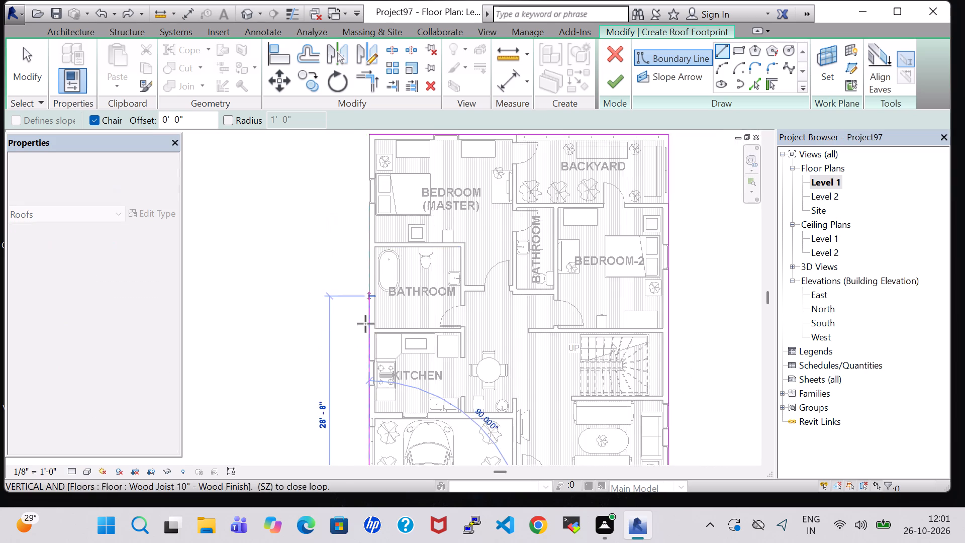
{"action": "scroll", "coordinate": [365, 324], "scroll_direction": "down", "scroll_amount": 1}
{"action": "scroll", "coordinate": [365, 215], "scroll_direction": "up", "scroll_amount": 6}
{"action": "scroll", "coordinate": [368, 213], "scroll_direction": "down", "scroll_amount": 1}
{"action": "middle_click_drag", "start_coordinate": [368, 213], "coordinate": [370, 243]}
{"action": "middle_click_drag", "start_coordinate": [371, 323], "coordinate": [373, 342]}
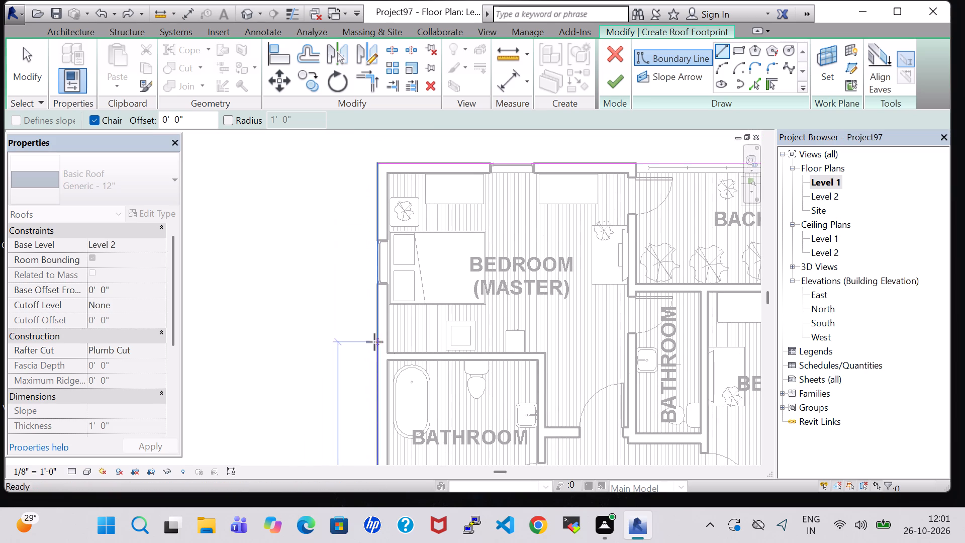
{"action": "scroll", "coordinate": [383, 173], "scroll_direction": "up", "scroll_amount": 3}
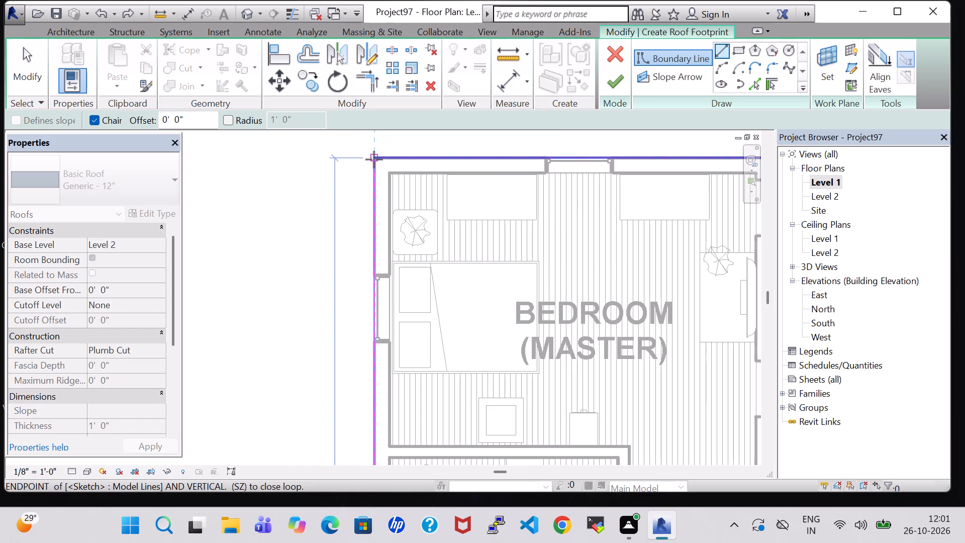
{"action": "left_click", "coordinate": [374, 159]}
Finish the footprint sketch to create the flat Generic - 12" roof at Level 2.
{"action": "left_click", "coordinate": [625, 82]}
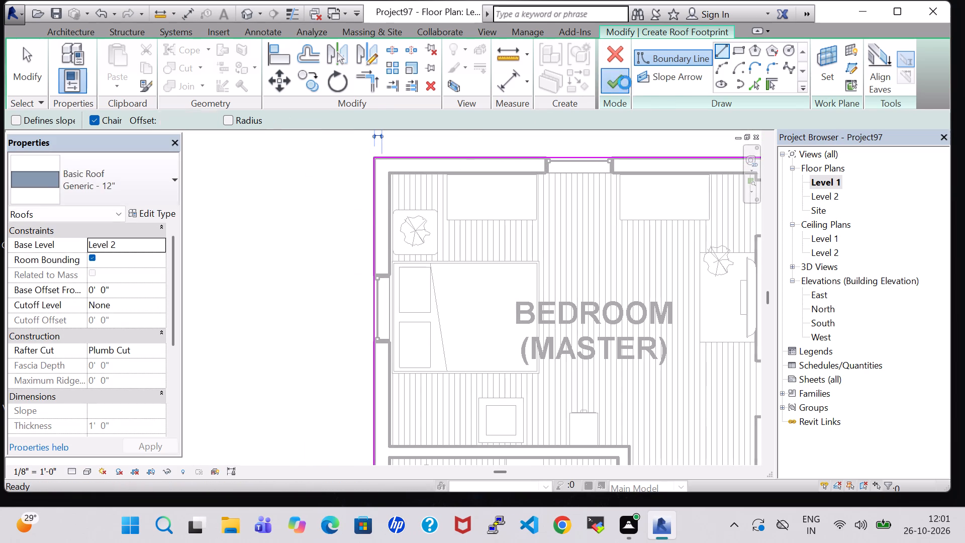
{"action": "left_click", "coordinate": [523, 279]}
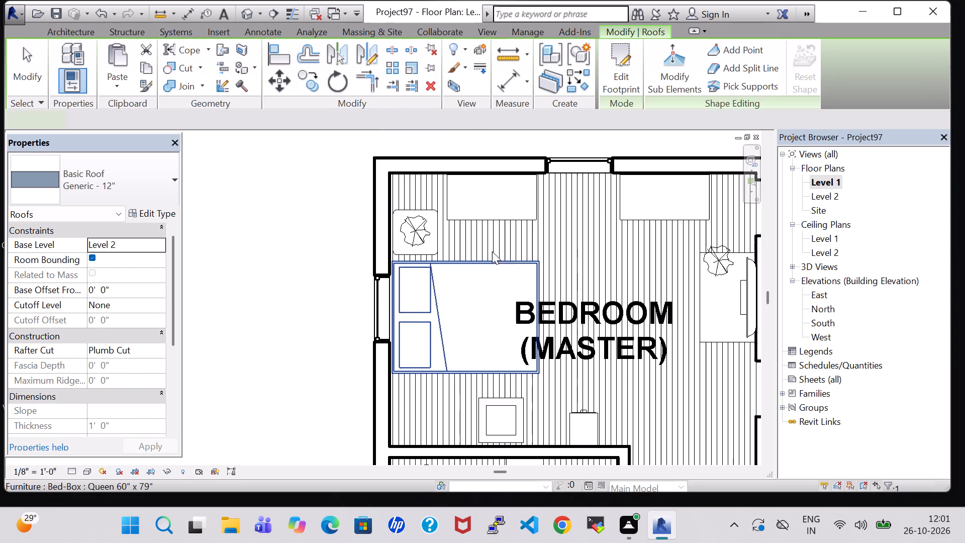
Check the new roof over the house in the default 3D view.
{"action": "left_click", "coordinate": [240, 12]}
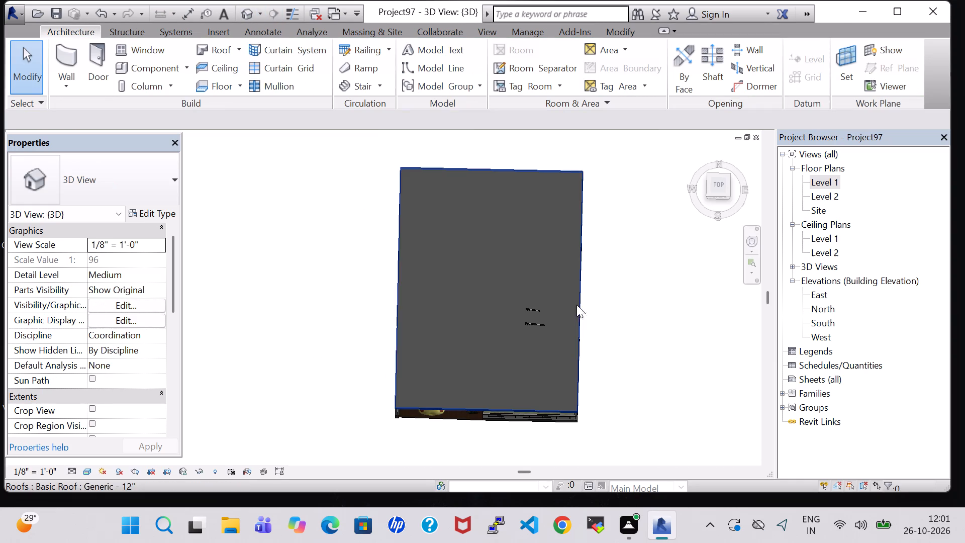
{"action": "left_click", "coordinate": [549, 169]}
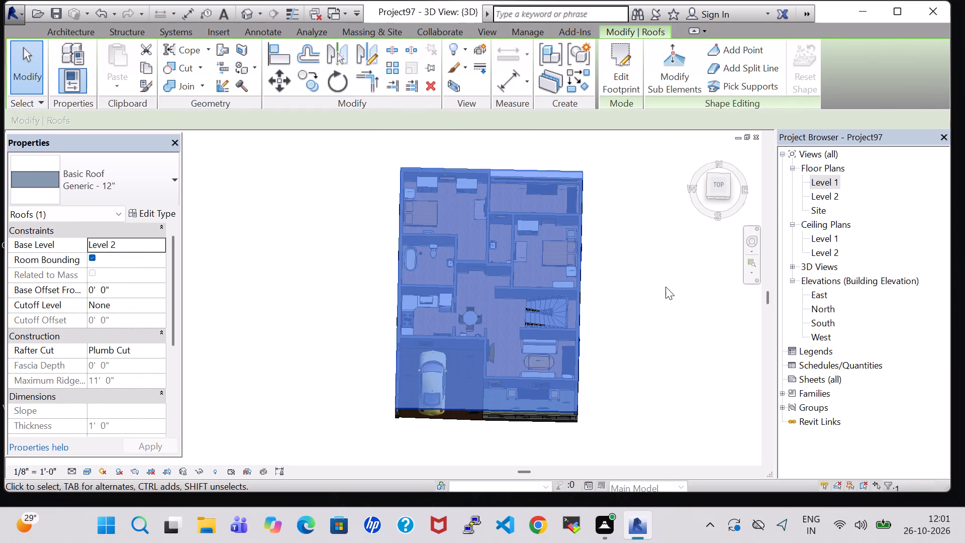
{"action": "left_click", "coordinate": [664, 288]}
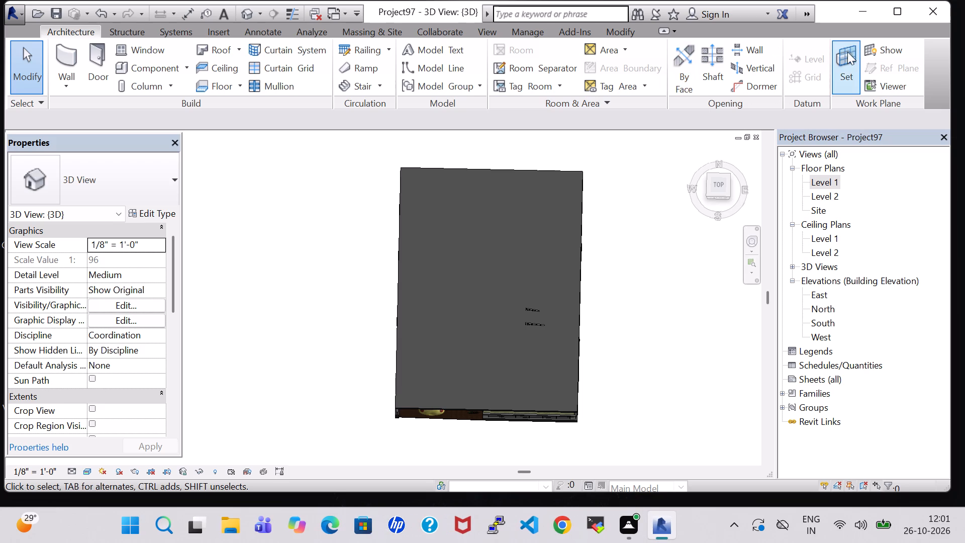
Set the 3D view's work plane to Level : Level 1.
{"action": "left_click", "coordinate": [847, 52]}
{"action": "left_click", "coordinate": [440, 338]}
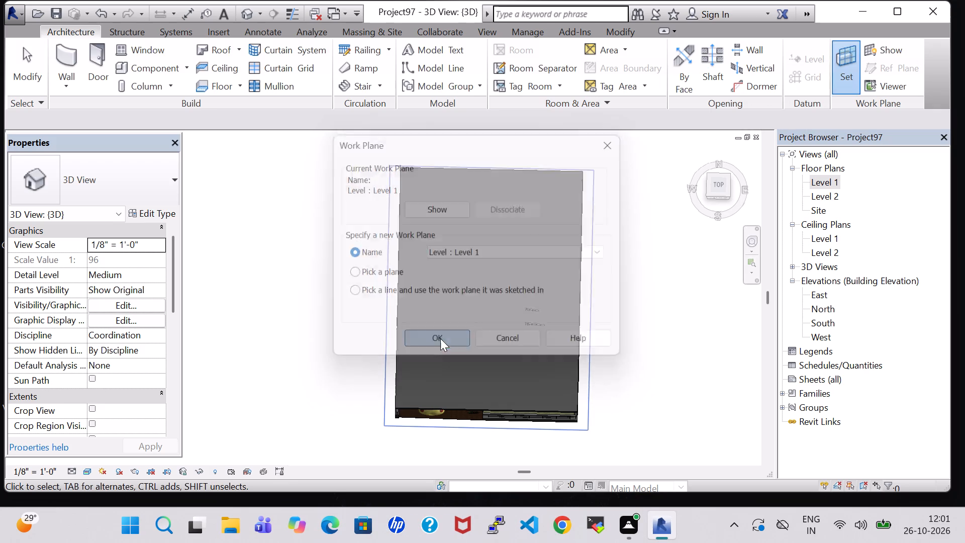
{"action": "scroll", "coordinate": [571, 319], "scroll_direction": "up", "scroll_amount": 5}
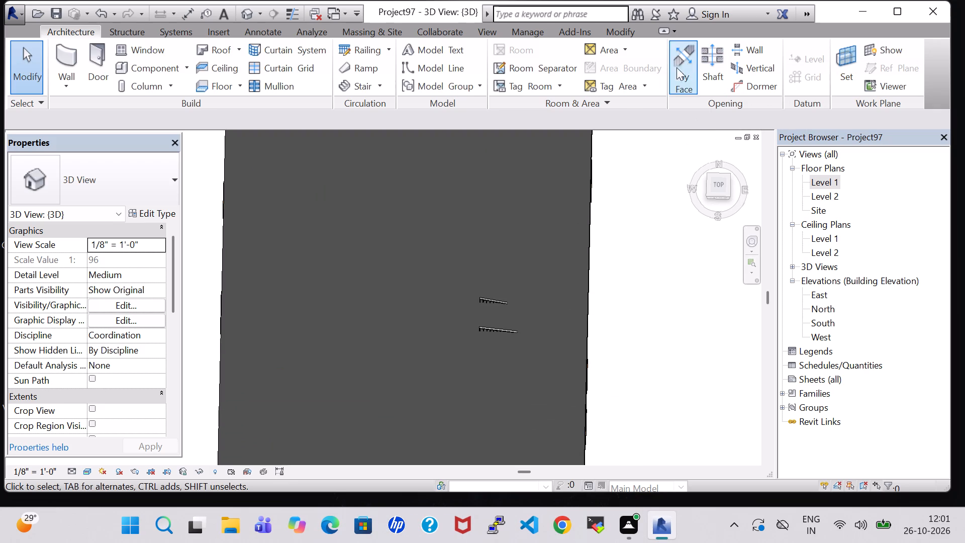
{"action": "double_click", "coordinate": [470, 281]}
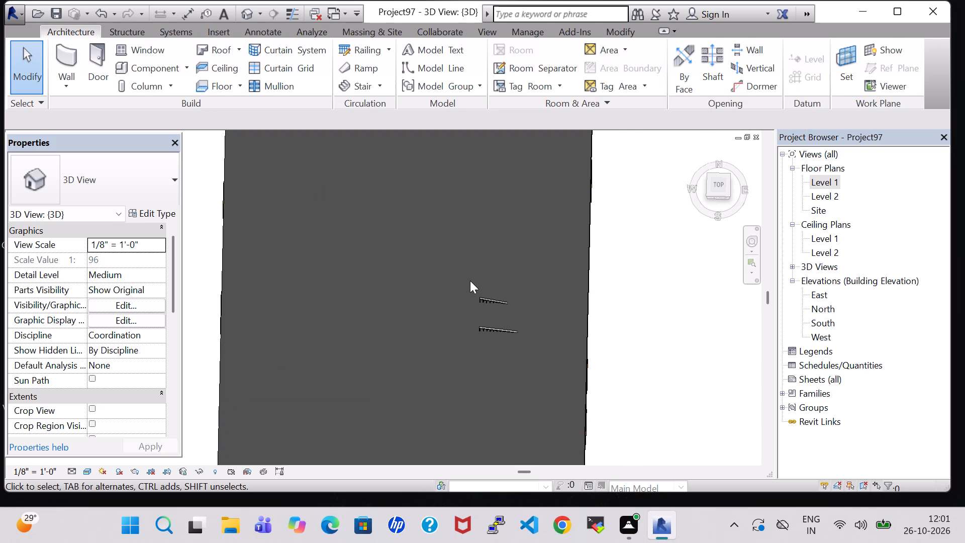
{"action": "scroll", "coordinate": [586, 184], "scroll_direction": "down", "scroll_amount": 2}
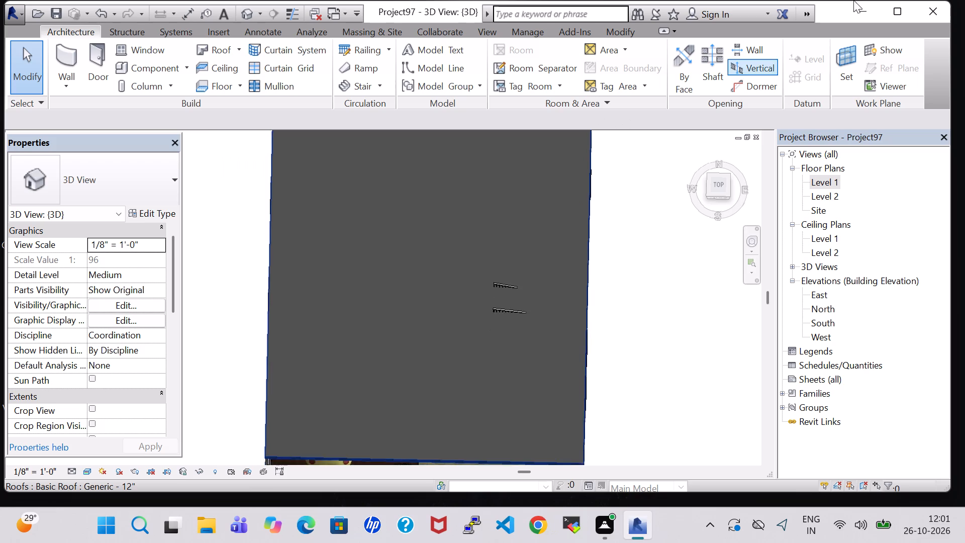
{"action": "left_click", "coordinate": [840, 57]}
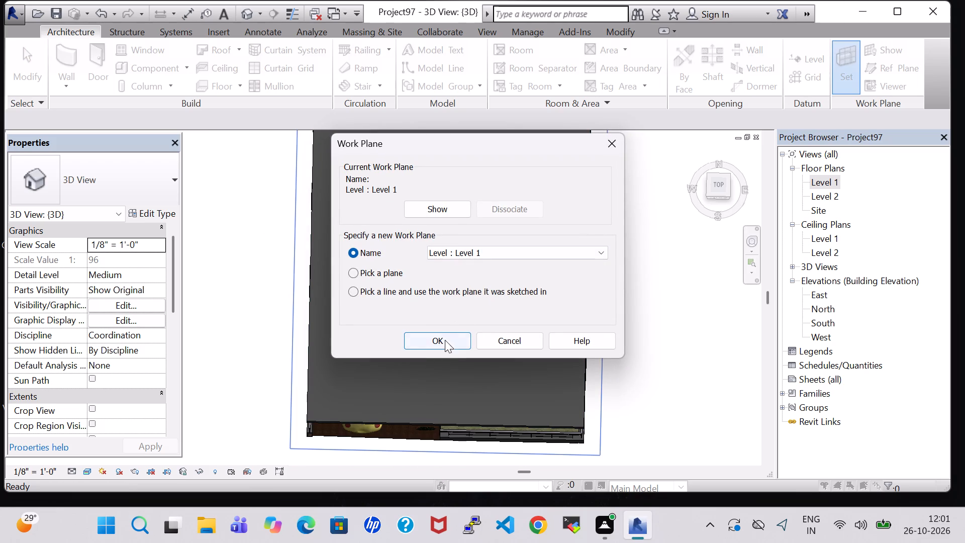
{"action": "left_click", "coordinate": [445, 344]}
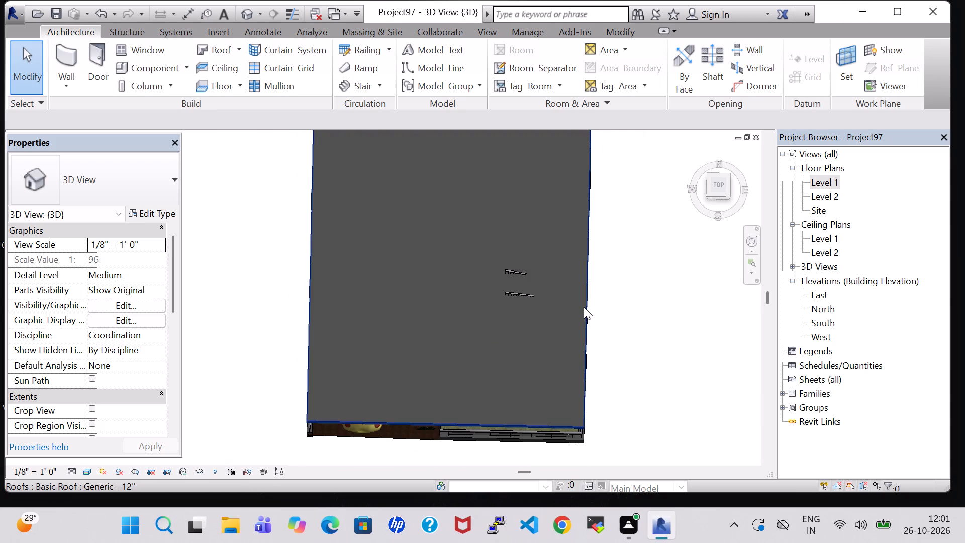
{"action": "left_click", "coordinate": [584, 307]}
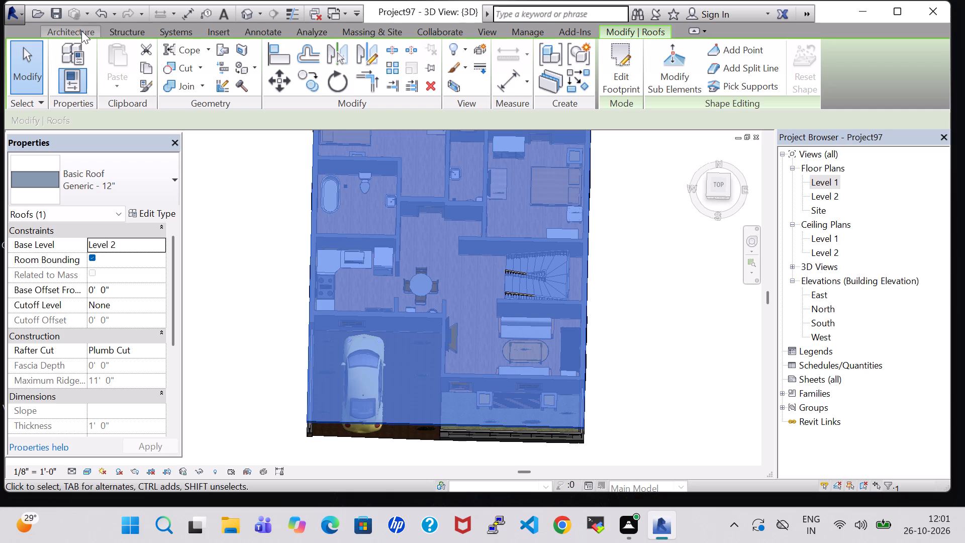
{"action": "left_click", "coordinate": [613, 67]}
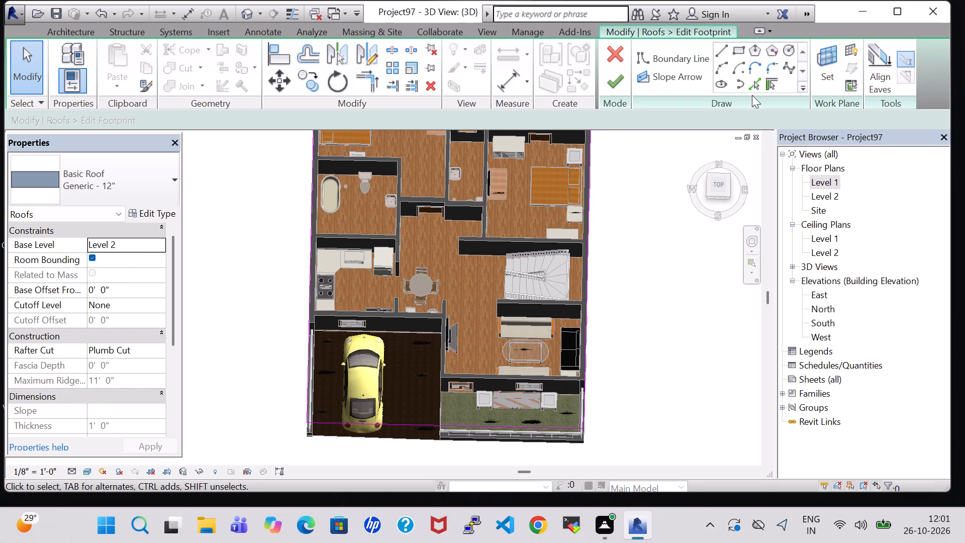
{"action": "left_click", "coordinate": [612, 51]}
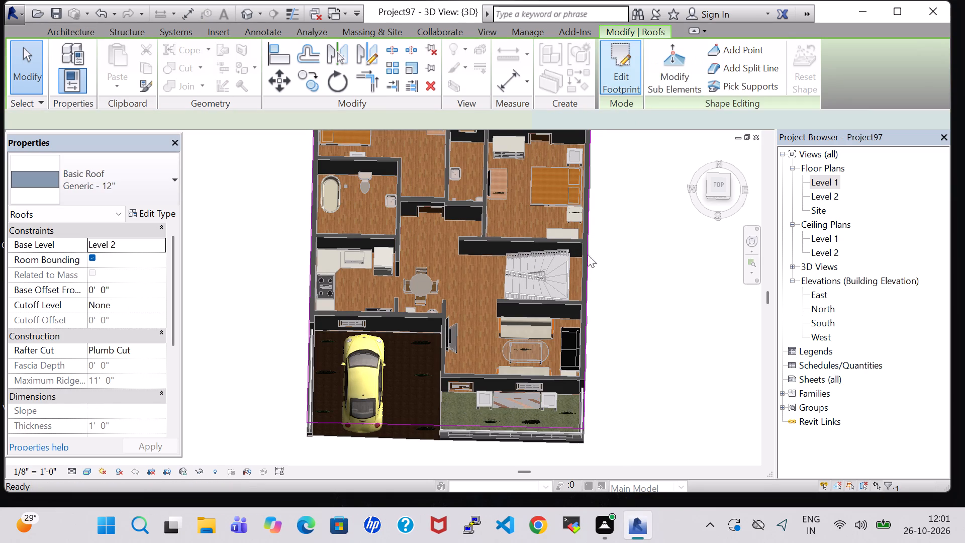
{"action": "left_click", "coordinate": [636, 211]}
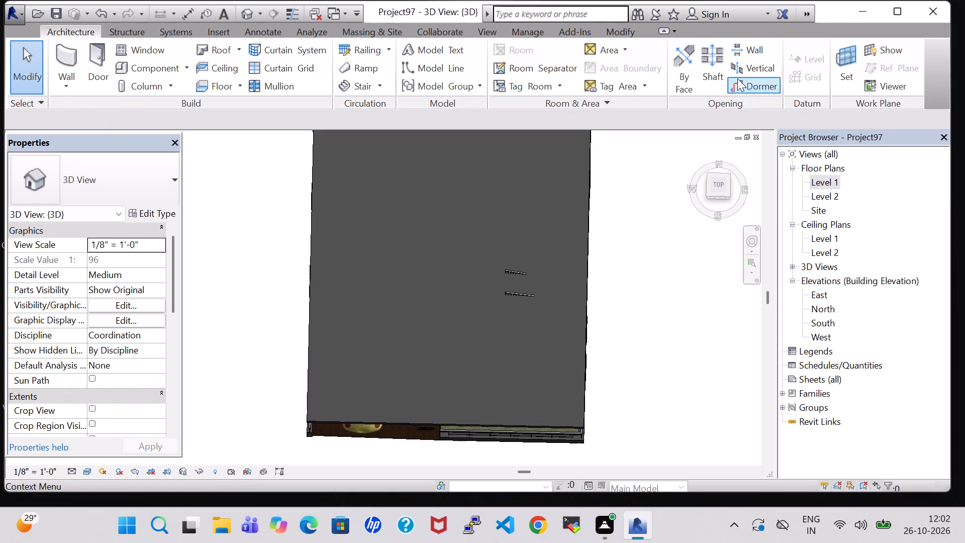
Create a non-sloping Generic - 12" footprint roof on Level 1 from a rectangle about 11' - 7" wide around the staircase.
{"action": "left_click", "coordinate": [206, 50]}
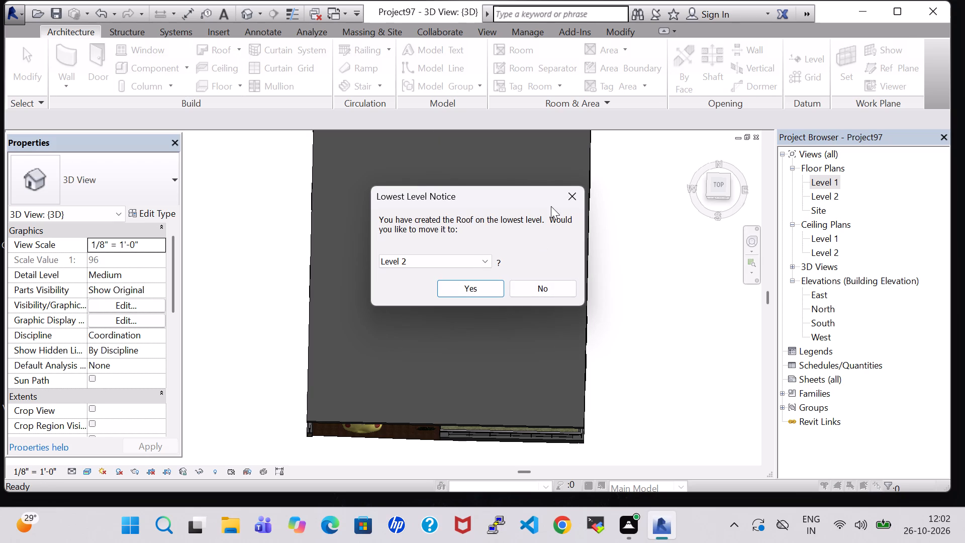
{"action": "left_click", "coordinate": [569, 204]}
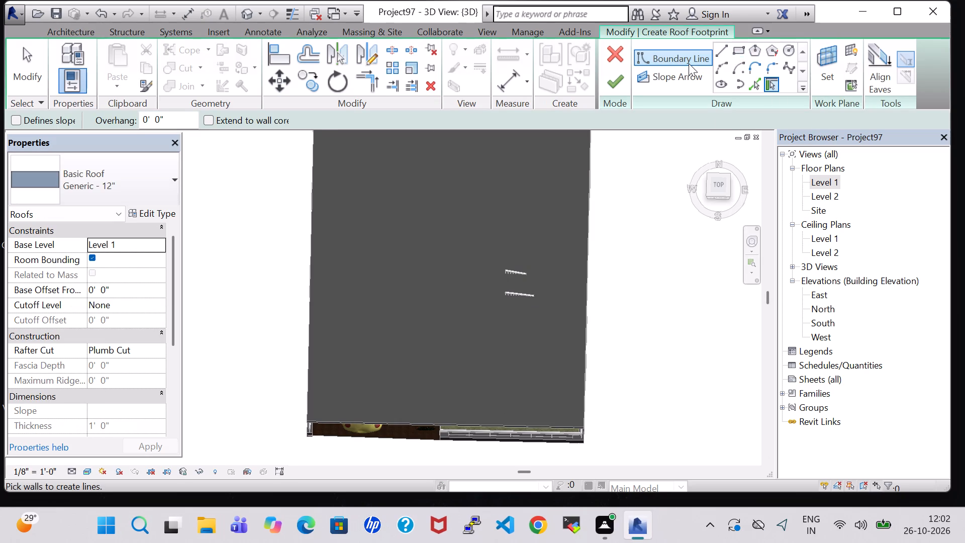
{"action": "left_click", "coordinate": [738, 54]}
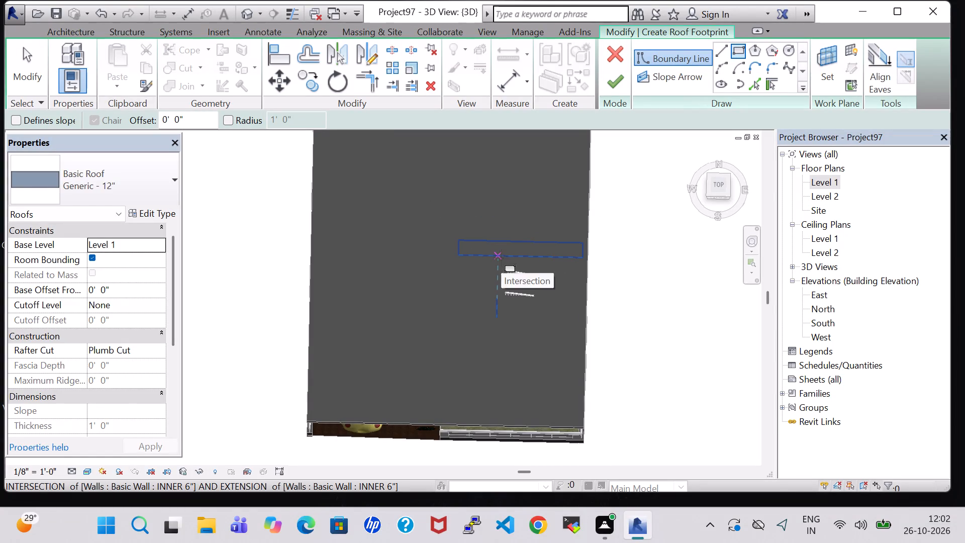
{"action": "left_click", "coordinate": [497, 255]}
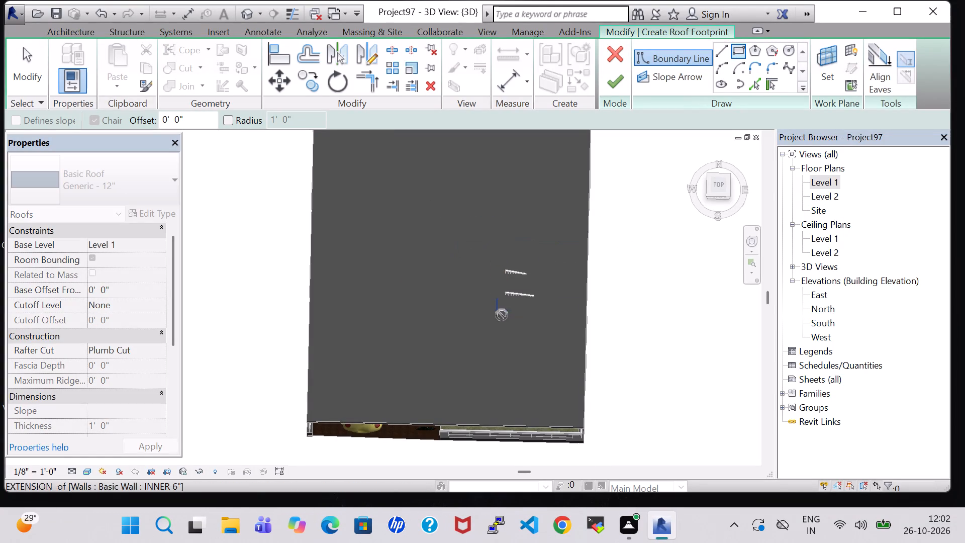
{"action": "left_click", "coordinate": [590, 304]}
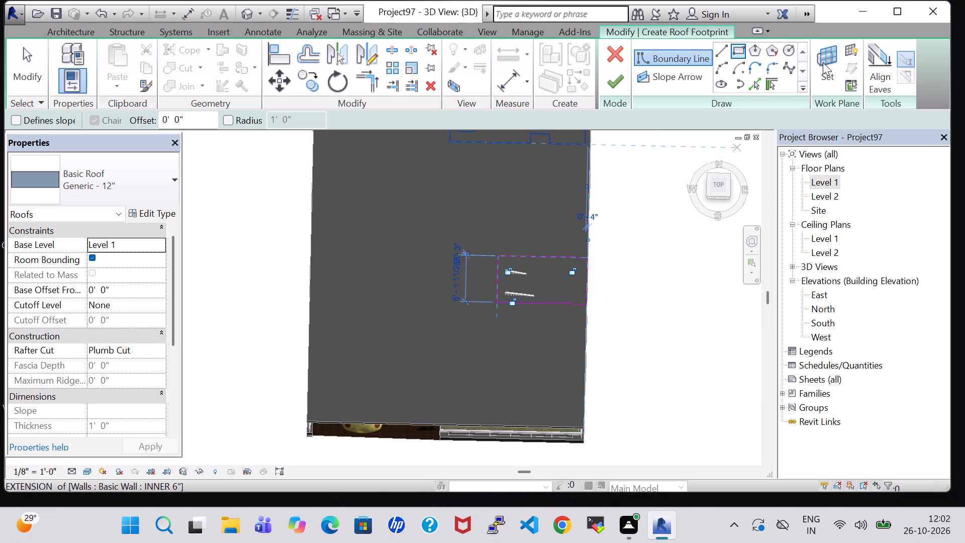
{"action": "left_click", "coordinate": [819, 64]}
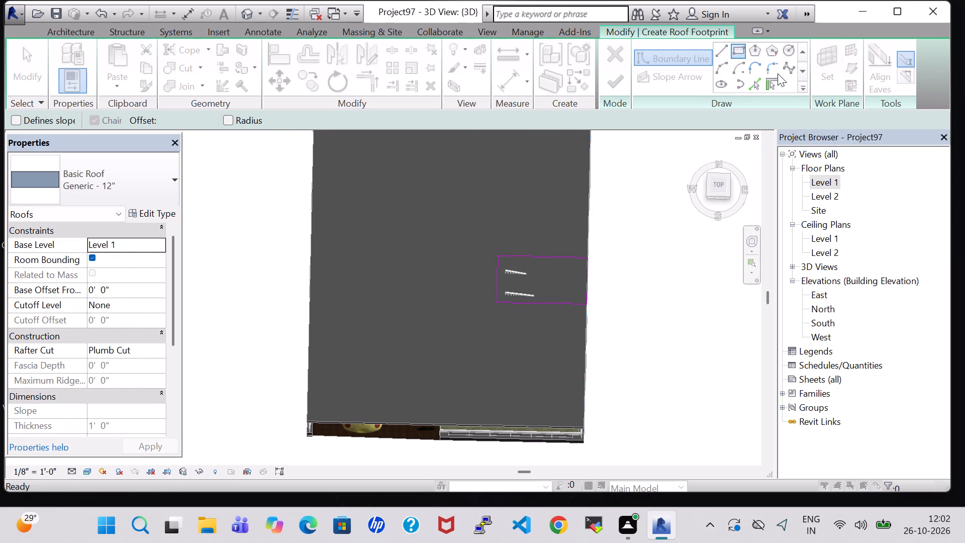
{"action": "left_click", "coordinate": [435, 348]}
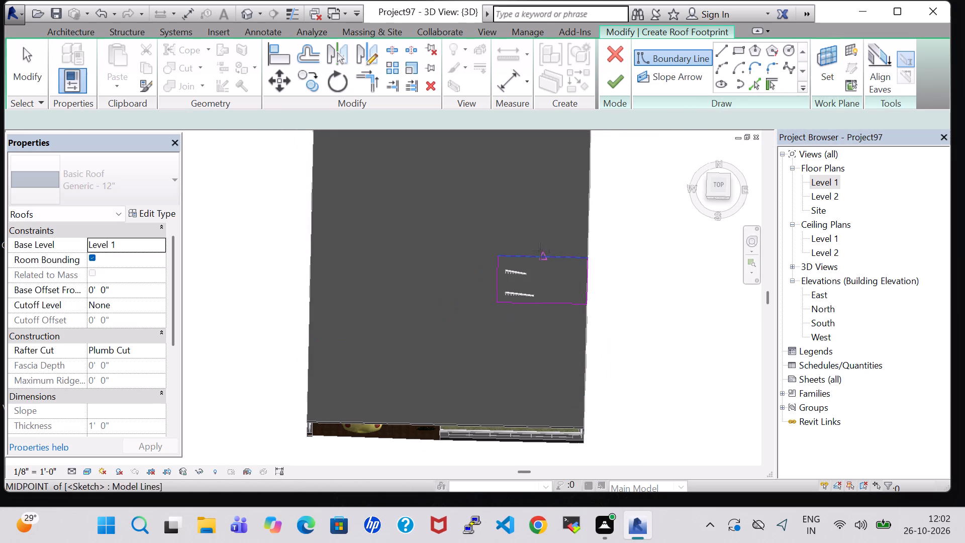
{"action": "left_click", "coordinate": [621, 83]}
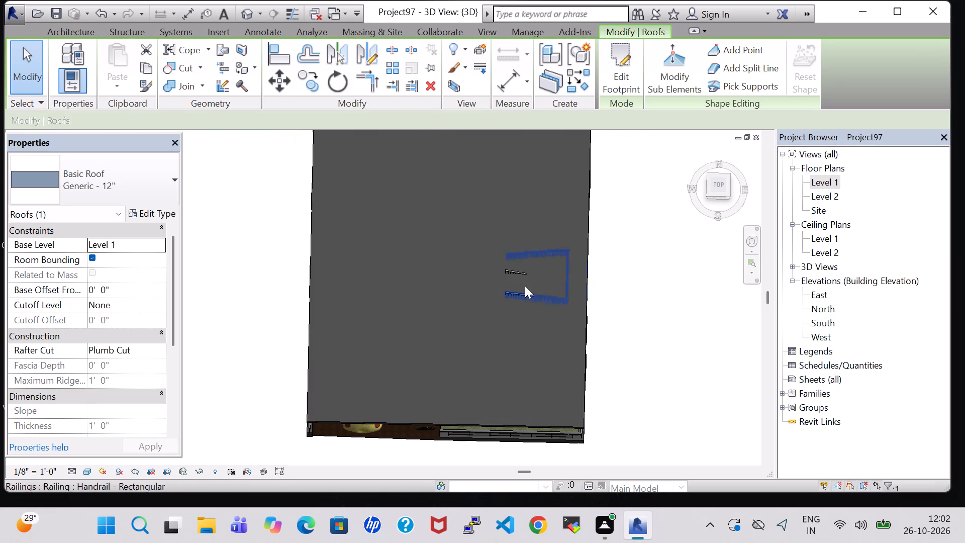
Examine the roof around the staircase in the 3D view and on the Level 1 floor plan.
{"action": "left_click", "coordinate": [248, 15]}
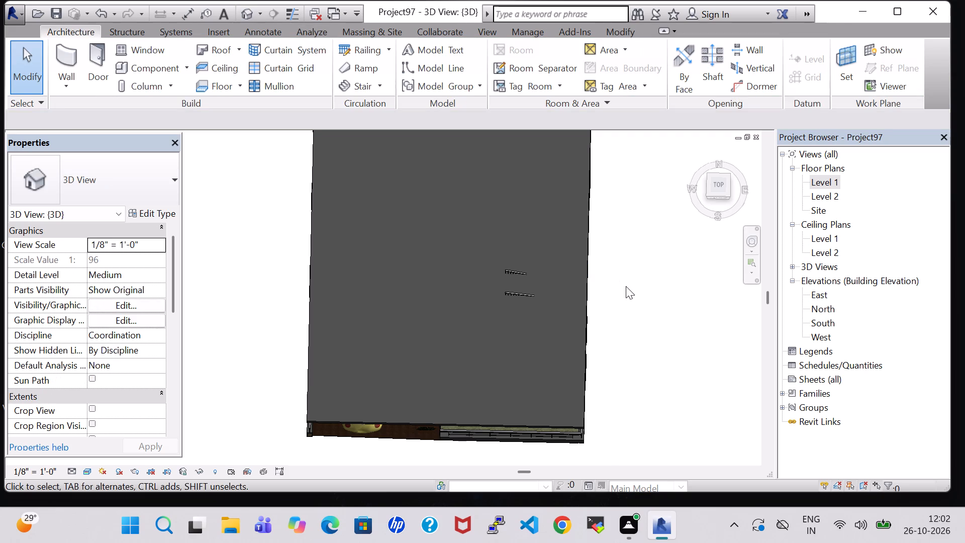
{"action": "middle_click_drag", "start_coordinate": [648, 288], "coordinate": [639, 235], "text": "shift"}
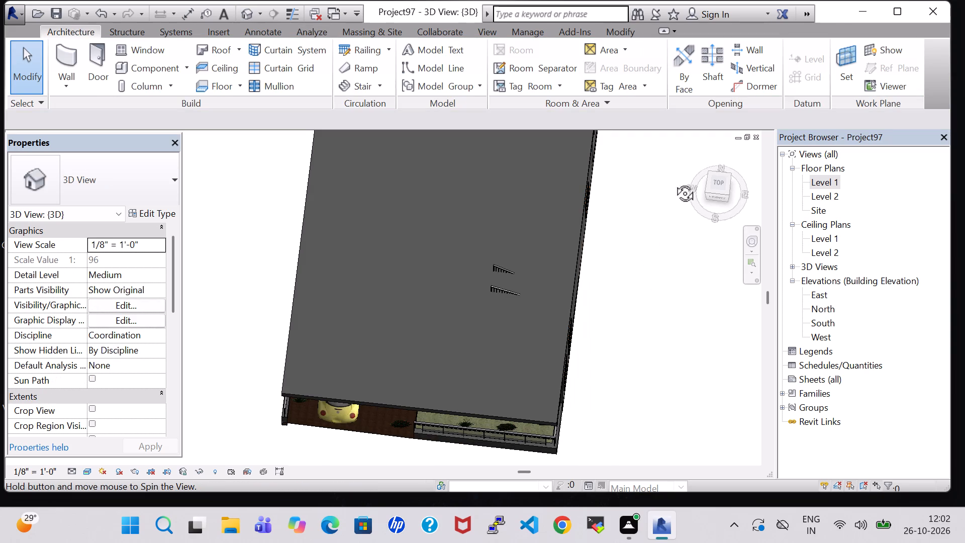
{"action": "middle_click_drag", "start_coordinate": [626, 270], "coordinate": [636, 245]}
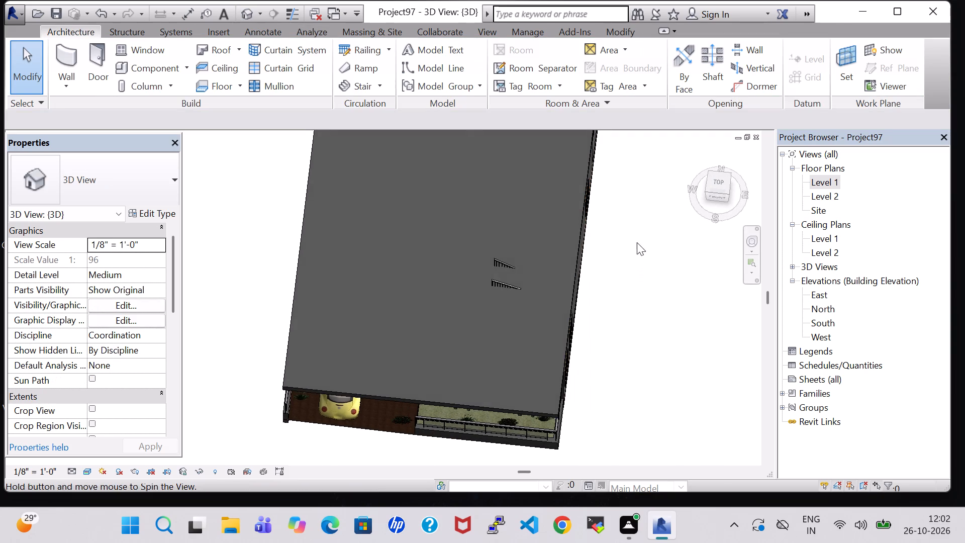
{"action": "double_click", "coordinate": [833, 179]}
{"action": "scroll", "coordinate": [634, 274], "scroll_direction": "down", "scroll_amount": 3}
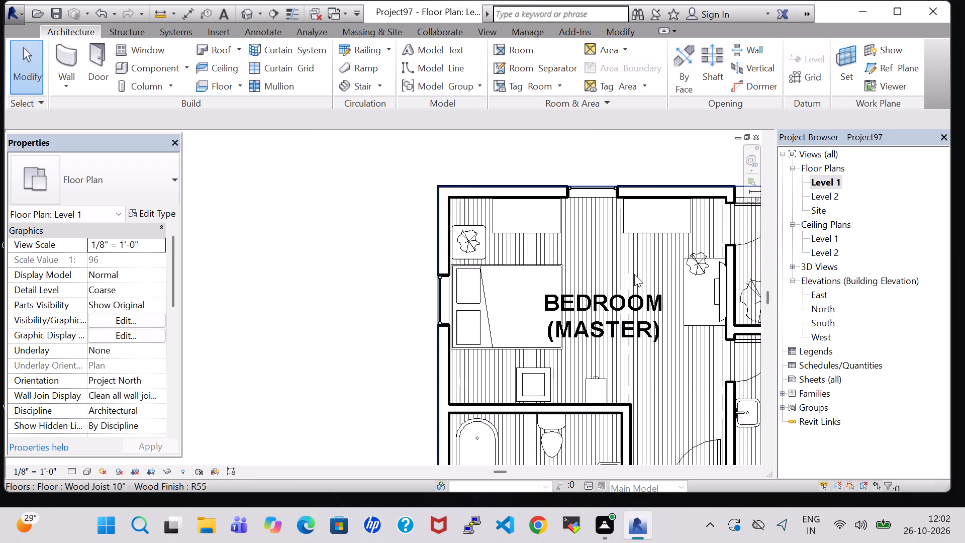
{"action": "scroll", "coordinate": [634, 274], "scroll_direction": "down", "scroll_amount": 3}
{"action": "middle_click_drag", "start_coordinate": [634, 274], "coordinate": [490, 260]}
{"action": "left_click", "coordinate": [244, 11]}
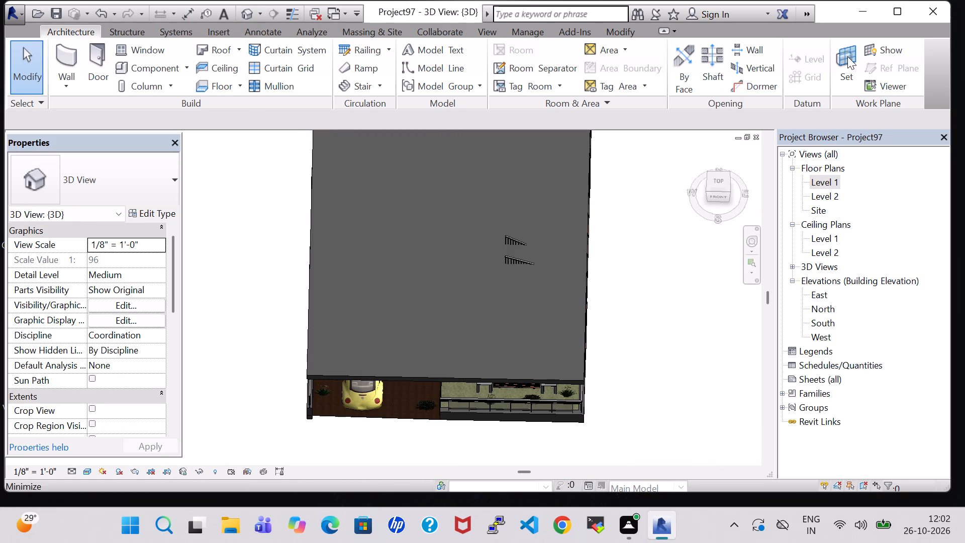
Inspect the active work plane in the 3D view and the Workplane Viewer, and look over the Level 1 floor plan.
{"action": "left_click", "coordinate": [847, 56]}
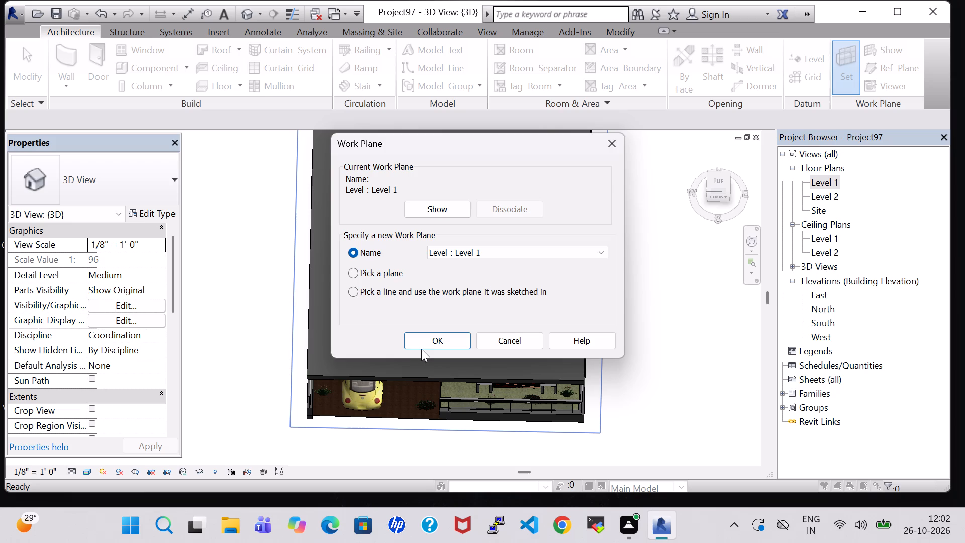
{"action": "left_click", "coordinate": [426, 346]}
{"action": "scroll", "coordinate": [568, 234], "scroll_direction": "up", "scroll_amount": 3}
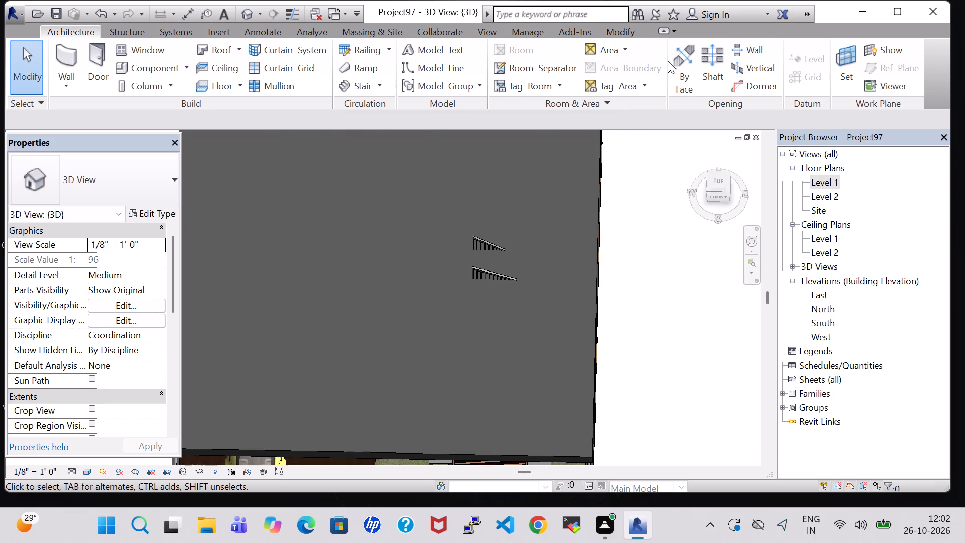
{"action": "left_click", "coordinate": [835, 55]}
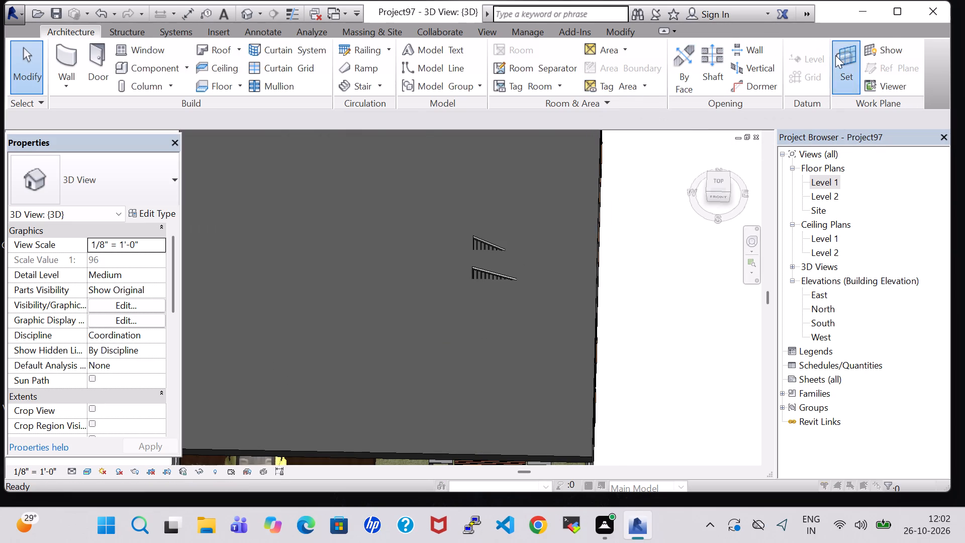
{"action": "left_click", "coordinate": [607, 139]}
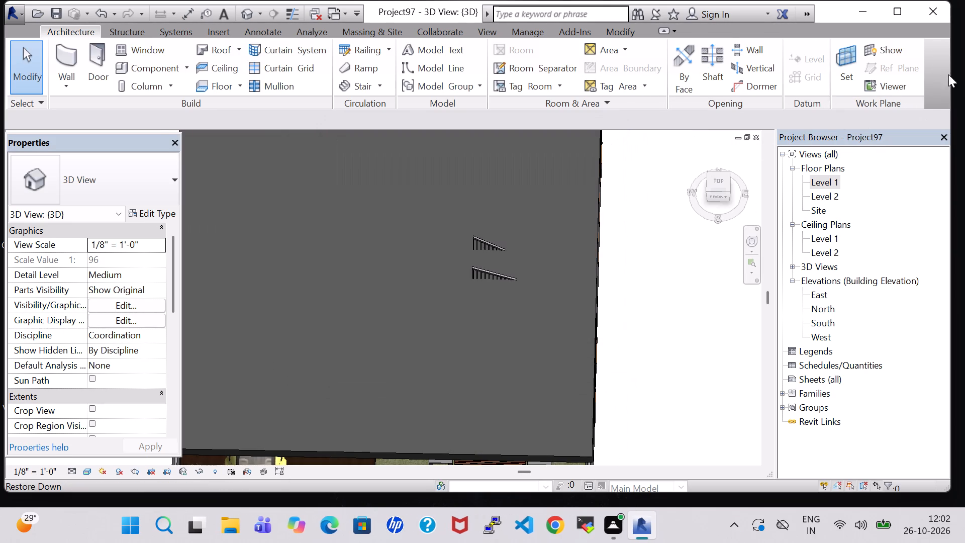
{"action": "left_click", "coordinate": [865, 84]}
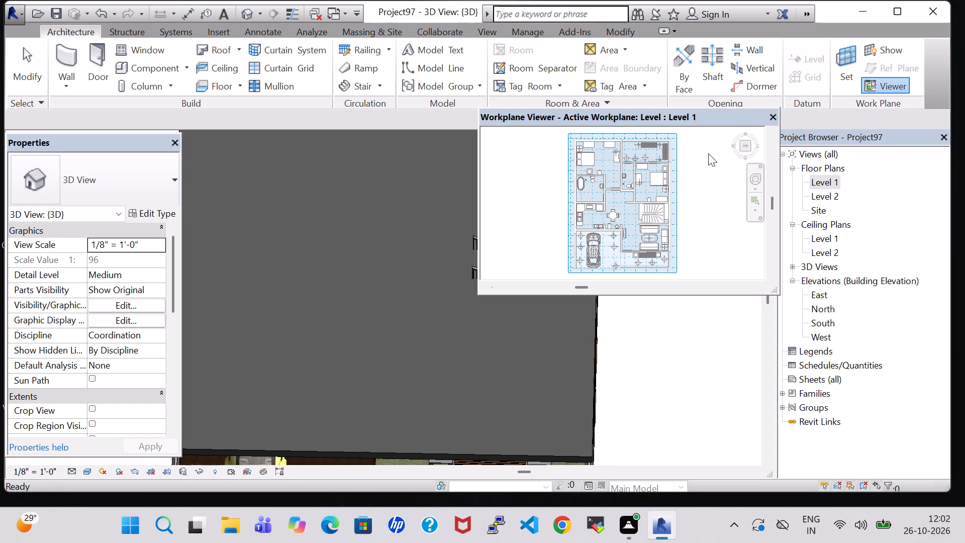
{"action": "left_click", "coordinate": [770, 119]}
{"action": "left_click", "coordinate": [875, 45]}
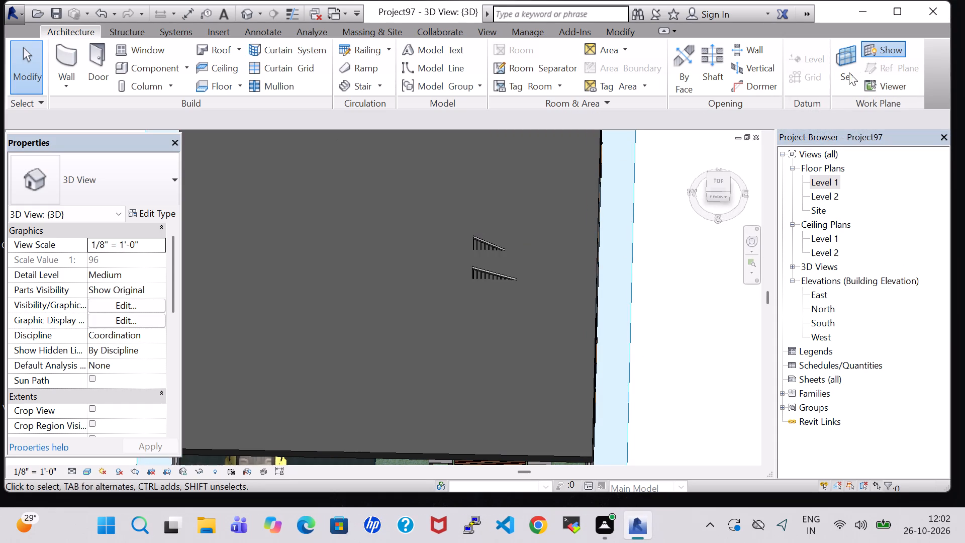
{"action": "left_click", "coordinate": [894, 43]}
{"action": "scroll", "coordinate": [729, 168], "scroll_direction": "down", "scroll_amount": 1}
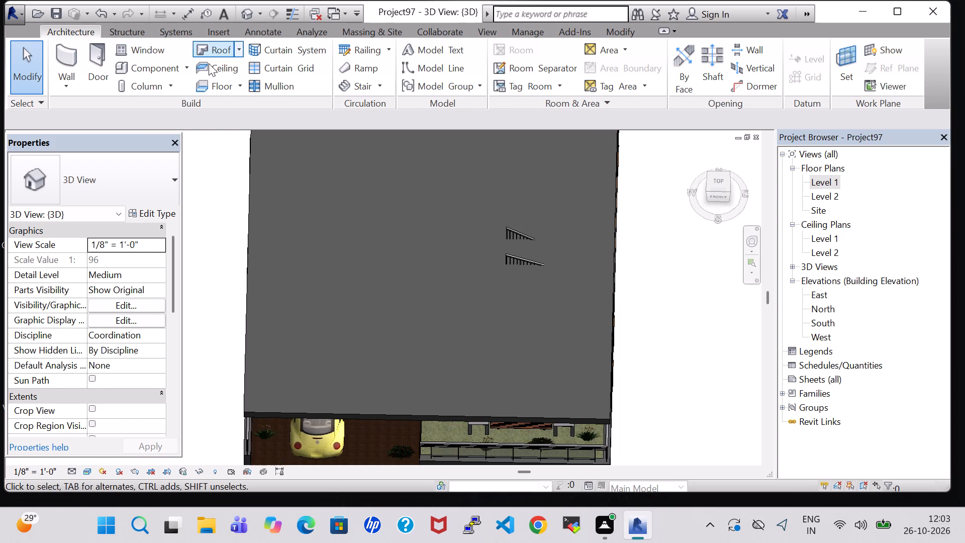
{"action": "double_click", "coordinate": [825, 184]}
{"action": "scroll", "coordinate": [465, 281], "scroll_direction": "down", "scroll_amount": 3}
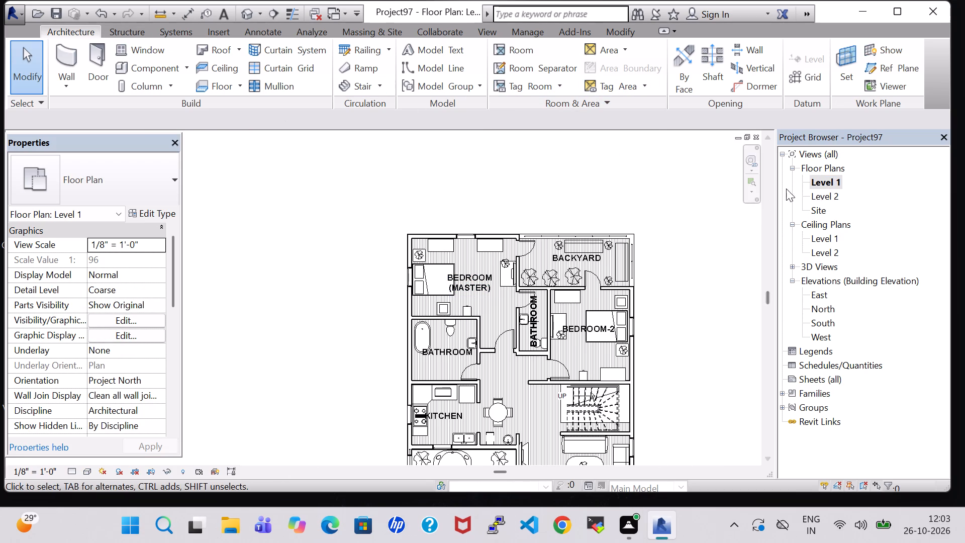
{"action": "double_click", "coordinate": [834, 180]}
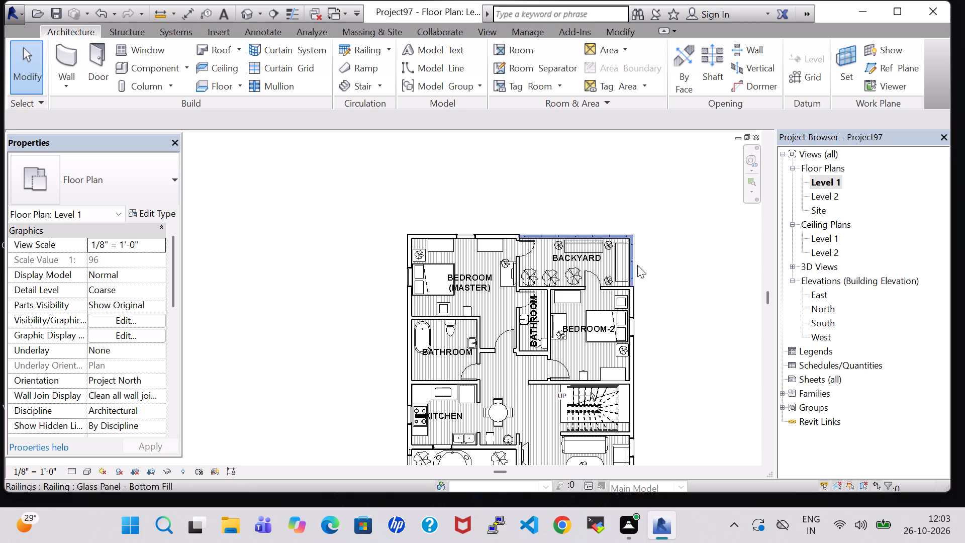
{"action": "middle_click_drag", "start_coordinate": [671, 287], "coordinate": [626, 239]}
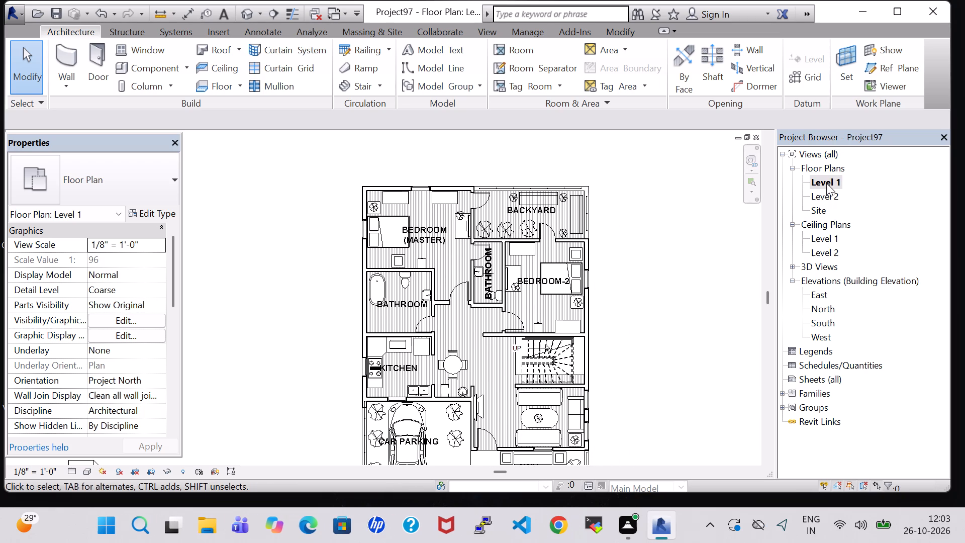
{"action": "double_click", "coordinate": [826, 183]}
Change the house's Level 2 roof type to Steel Truss - Insulation on Metal Deck - EPDM in the 3D view.
{"action": "left_click", "coordinate": [243, 9]}
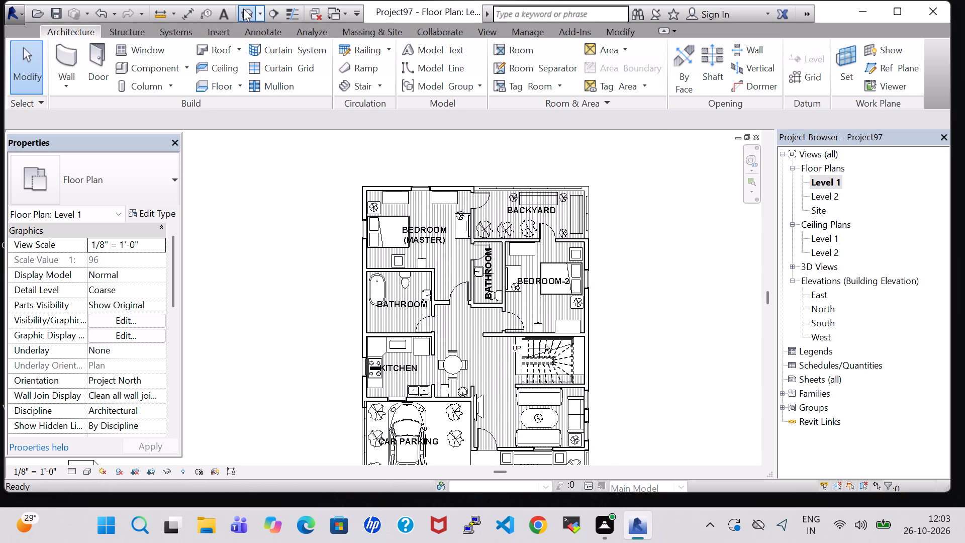
{"action": "left_click", "coordinate": [470, 416]}
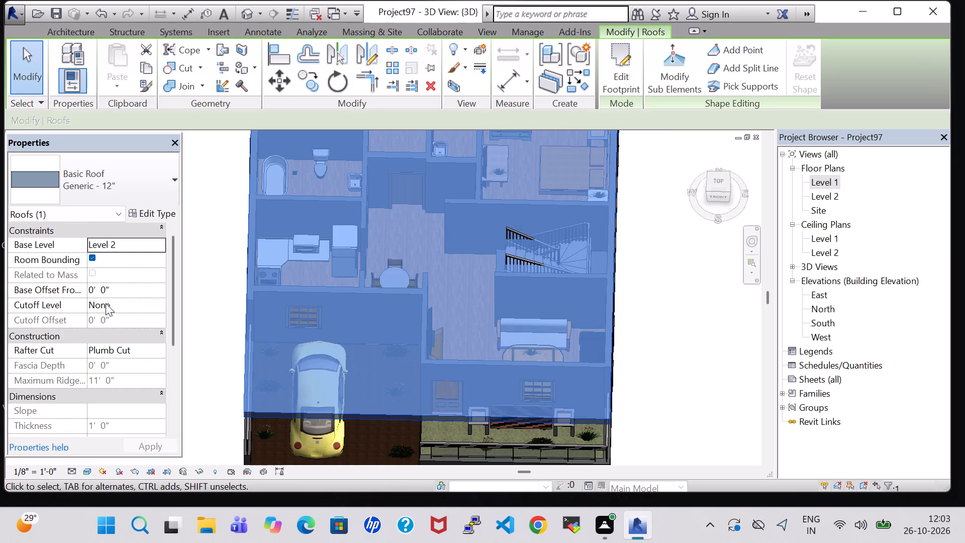
{"action": "left_click", "coordinate": [126, 178]}
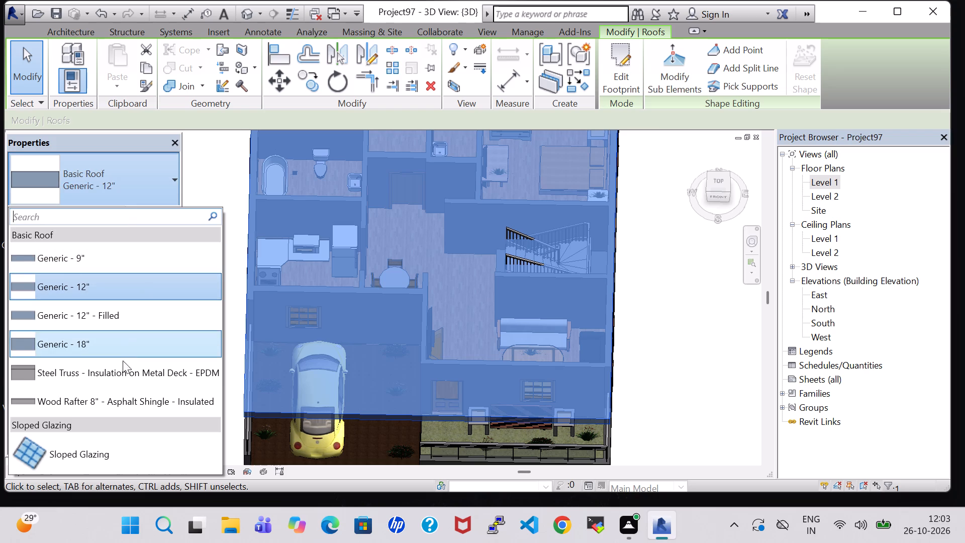
{"action": "left_click", "coordinate": [116, 376]}
{"action": "left_click", "coordinate": [664, 337]}
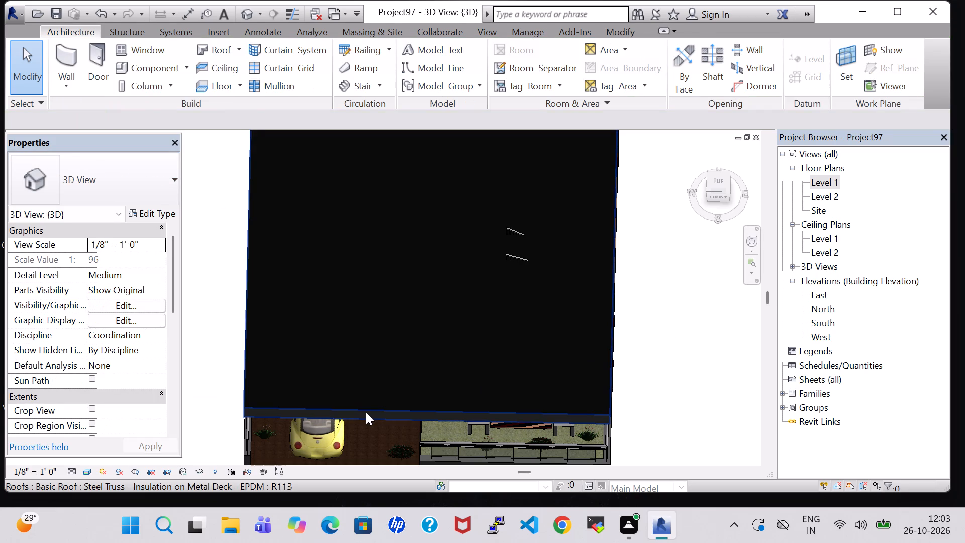
{"action": "left_click", "coordinate": [366, 412]}
{"action": "left_click", "coordinate": [680, 329]}
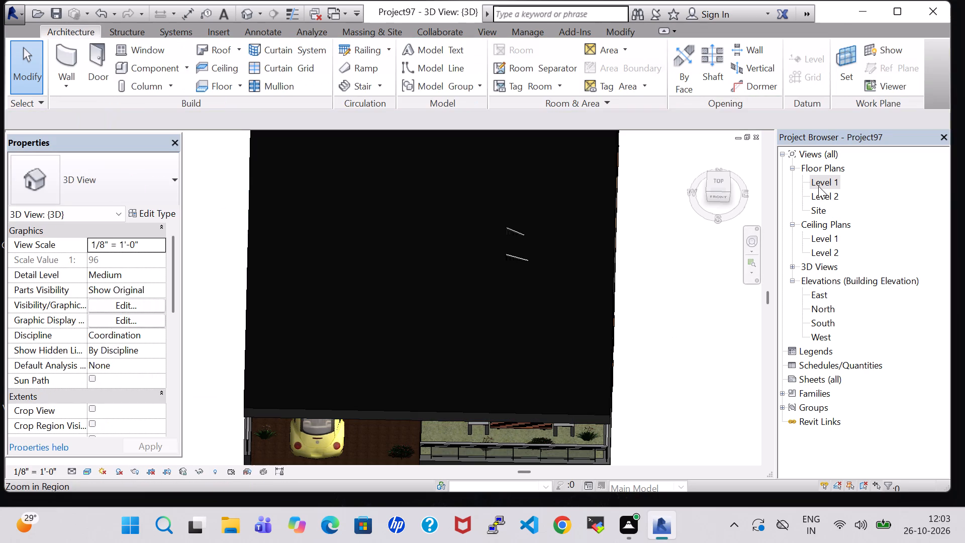
On the Level 1 plan, sketch a straight 47' 8" railing path along the house's west edge, from the master bedroom corner to the car parking's front corner.
{"action": "double_click", "coordinate": [821, 179]}
{"action": "scroll", "coordinate": [670, 204], "scroll_direction": "down", "scroll_amount": 4}
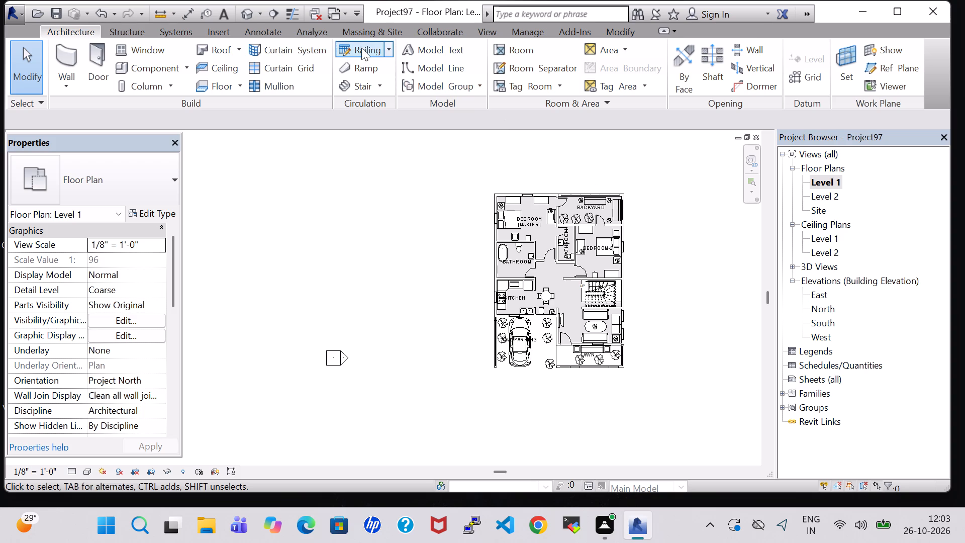
{"action": "left_click", "coordinate": [350, 47]}
{"action": "scroll", "coordinate": [513, 196], "scroll_direction": "up", "scroll_amount": 12}
{"action": "left_click", "coordinate": [429, 219]}
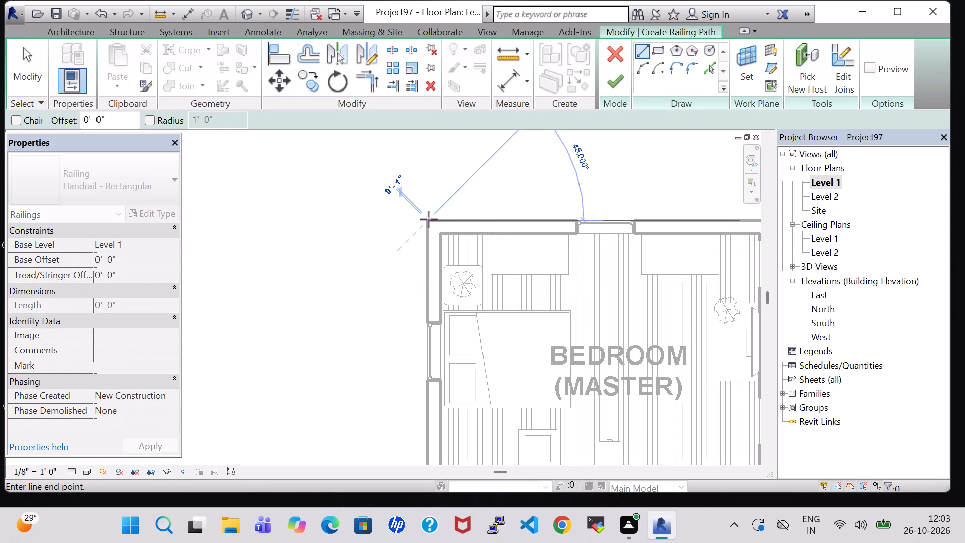
{"action": "middle_click_drag", "start_coordinate": [425, 363], "coordinate": [432, 260]}
{"action": "middle_click_drag", "start_coordinate": [439, 200], "coordinate": [439, 186]}
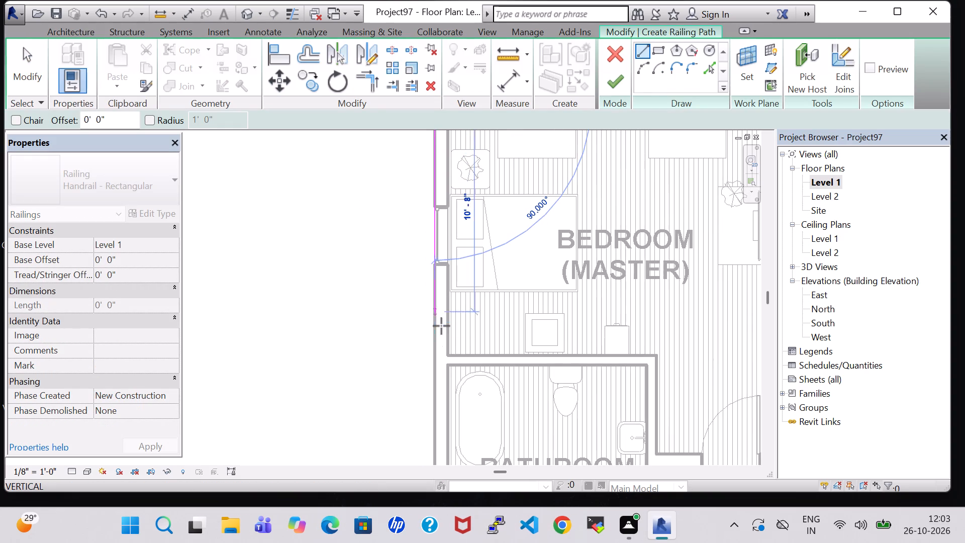
{"action": "middle_click_drag", "start_coordinate": [441, 338], "coordinate": [493, 116]}
{"action": "middle_click_drag", "start_coordinate": [493, 348], "coordinate": [495, 168]}
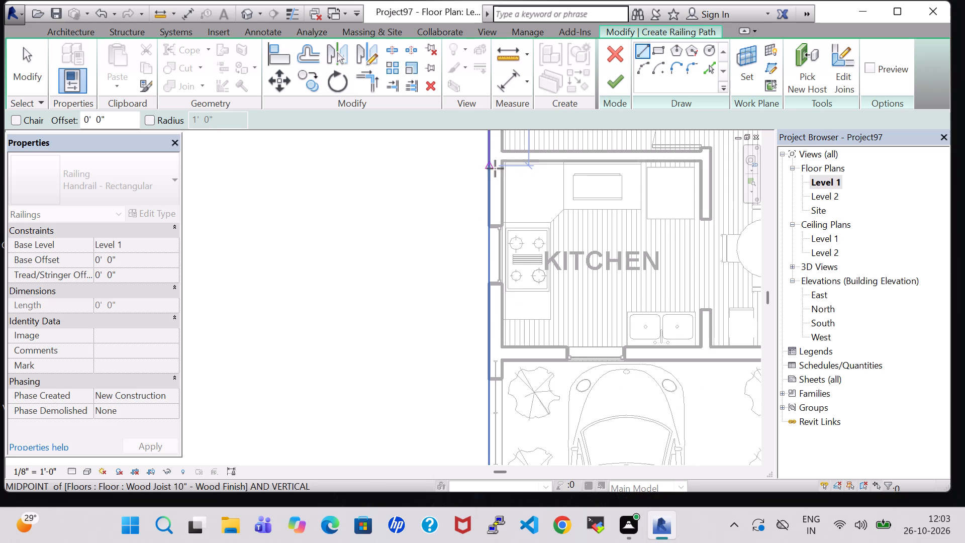
{"action": "middle_click_drag", "start_coordinate": [493, 339], "coordinate": [506, 85]}
{"action": "scroll", "coordinate": [506, 85], "scroll_direction": "down", "scroll_amount": 1}
{"action": "scroll", "coordinate": [498, 370], "scroll_direction": "up", "scroll_amount": 5}
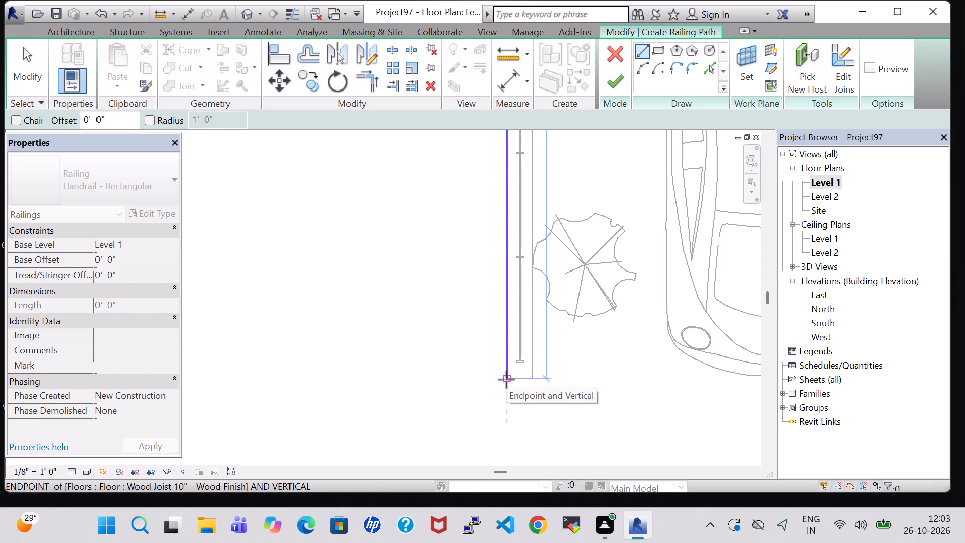
{"action": "left_click", "coordinate": [506, 380]}
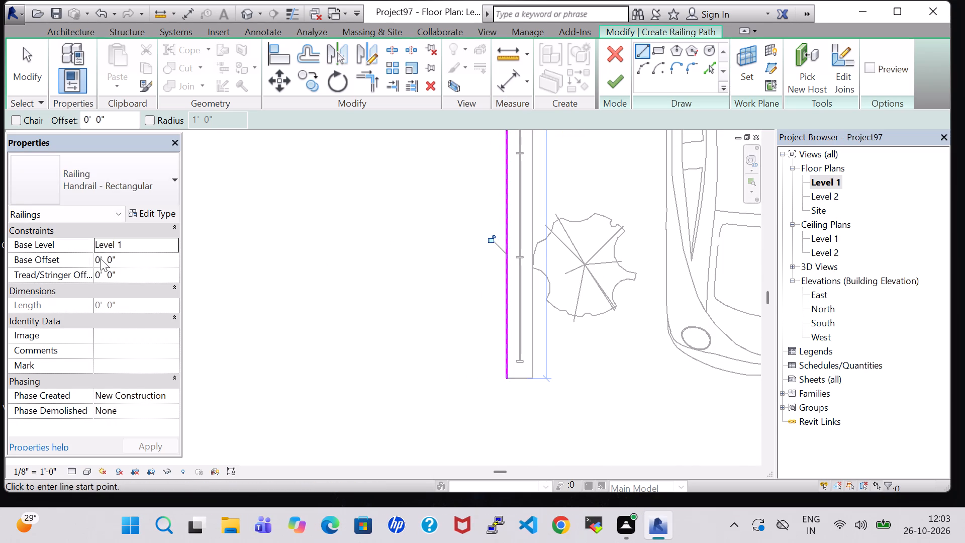
Set the railing's base offset to 11' 9" above Level 1 and finish the railing.
{"action": "left_click", "coordinate": [101, 258]}
{"action": "key", "text": "BackSpace"}
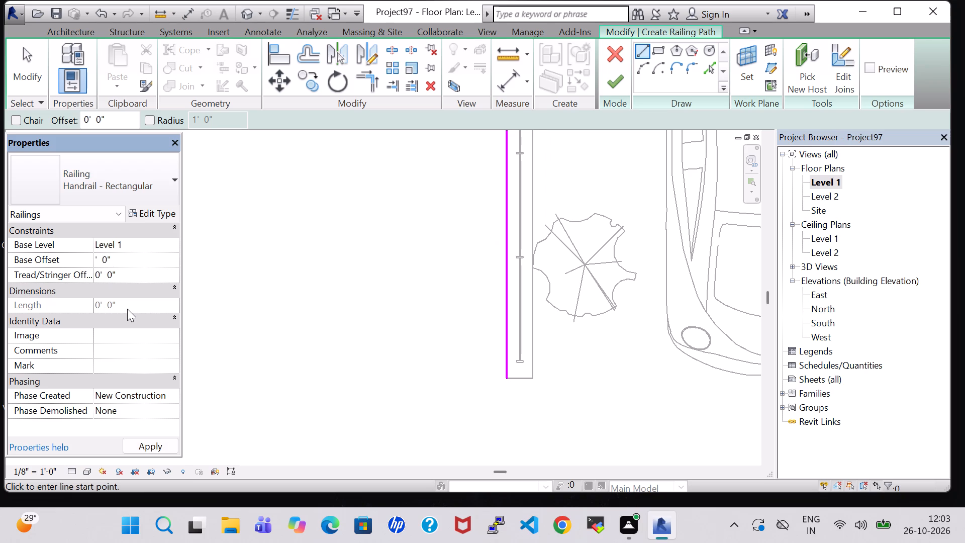
{"action": "type", "text": "11"}
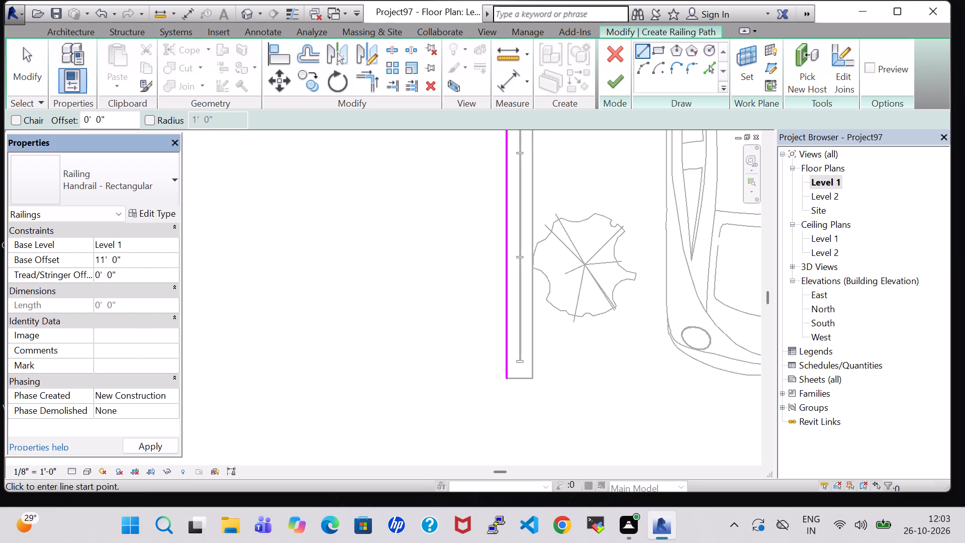
{"action": "left_click", "coordinate": [115, 262]}
{"action": "key", "text": "BackSpace"}
{"action": "key", "text": "9"}
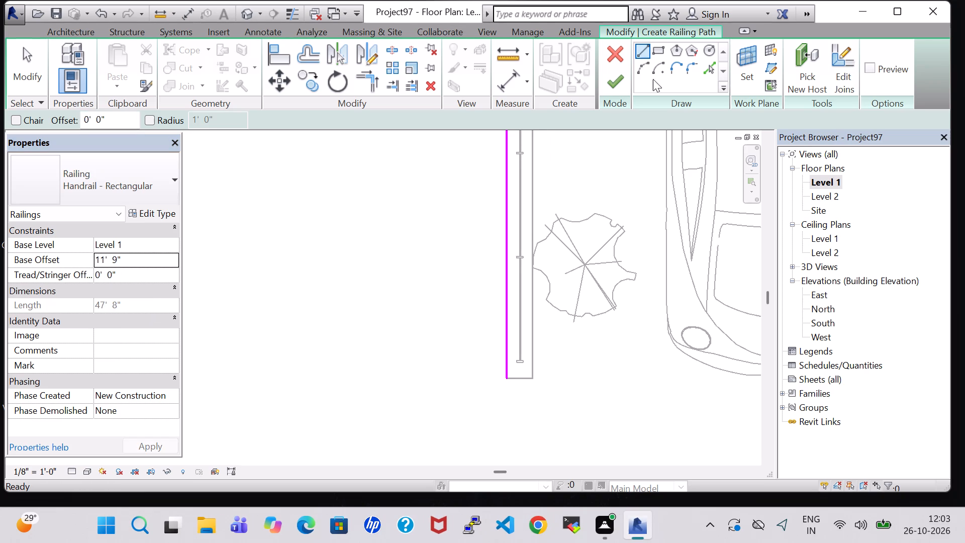
{"action": "left_click", "coordinate": [611, 81]}
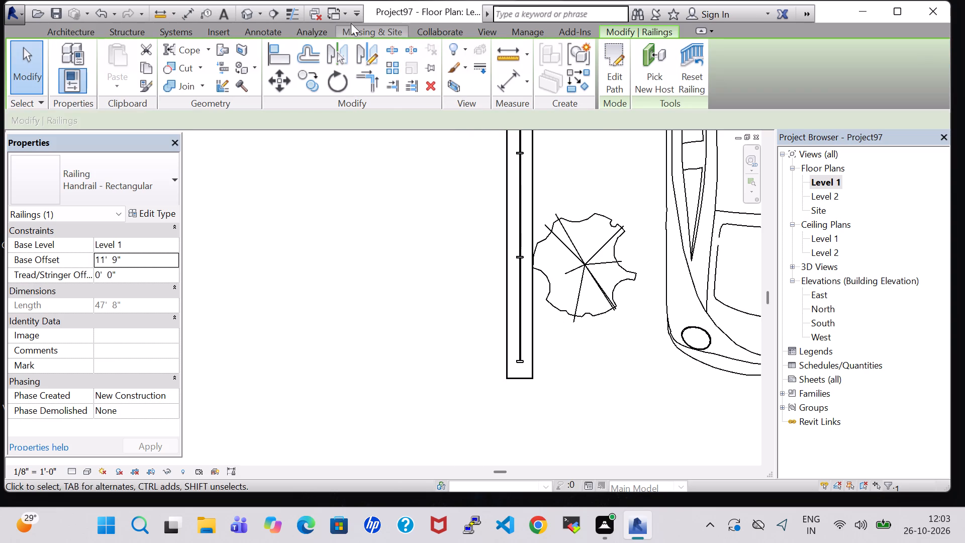
Fine-tune the new railing's position along the roof's west edge in the 3D view by nudging it slightly outward.
{"action": "left_click", "coordinate": [243, 8]}
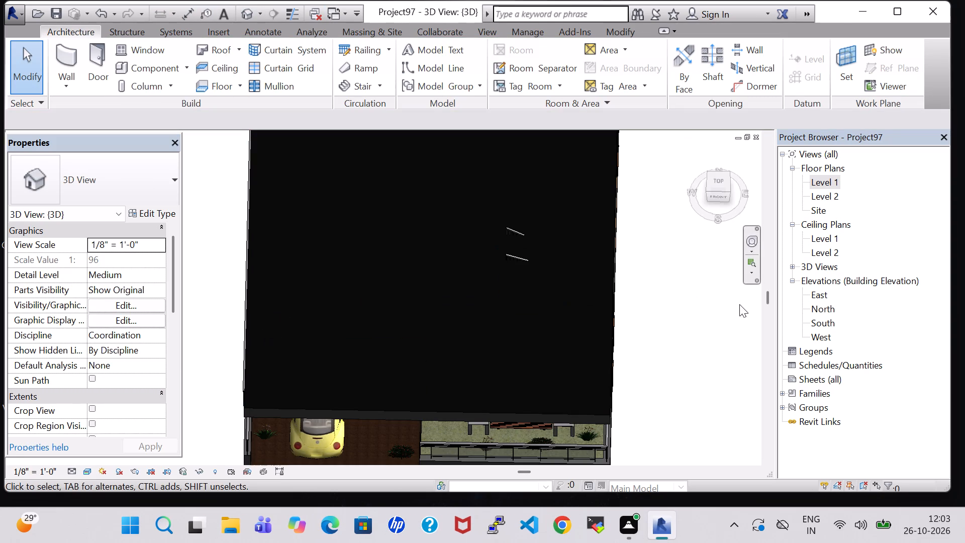
{"action": "middle_click_drag", "start_coordinate": [684, 309], "coordinate": [705, 267], "text": "shift"}
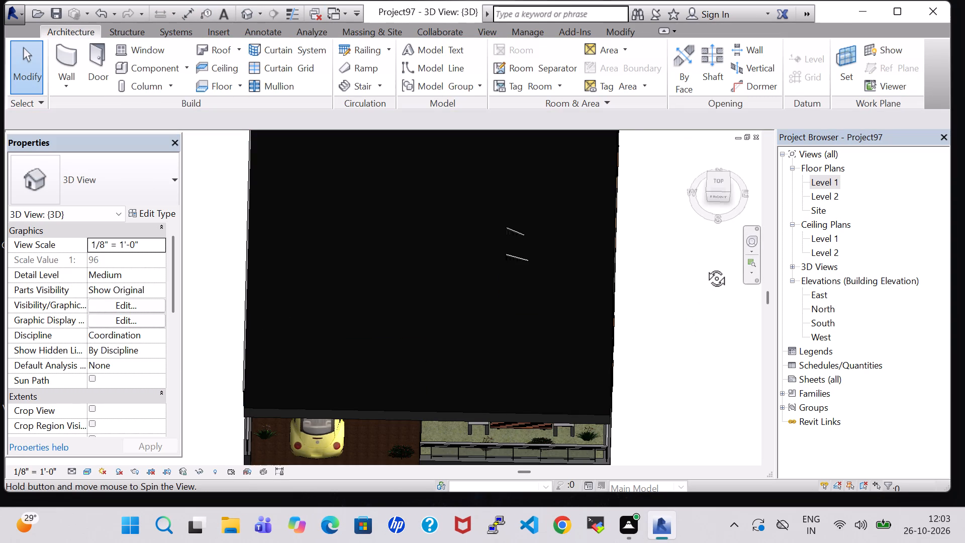
{"action": "middle_click_drag", "start_coordinate": [705, 267], "coordinate": [711, 250], "text": "shift"}
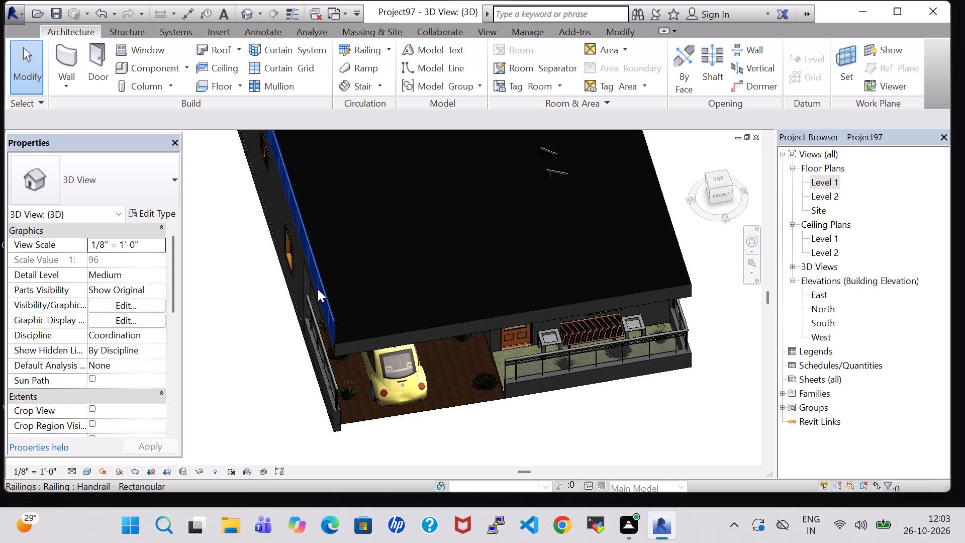
{"action": "left_click", "coordinate": [329, 292]}
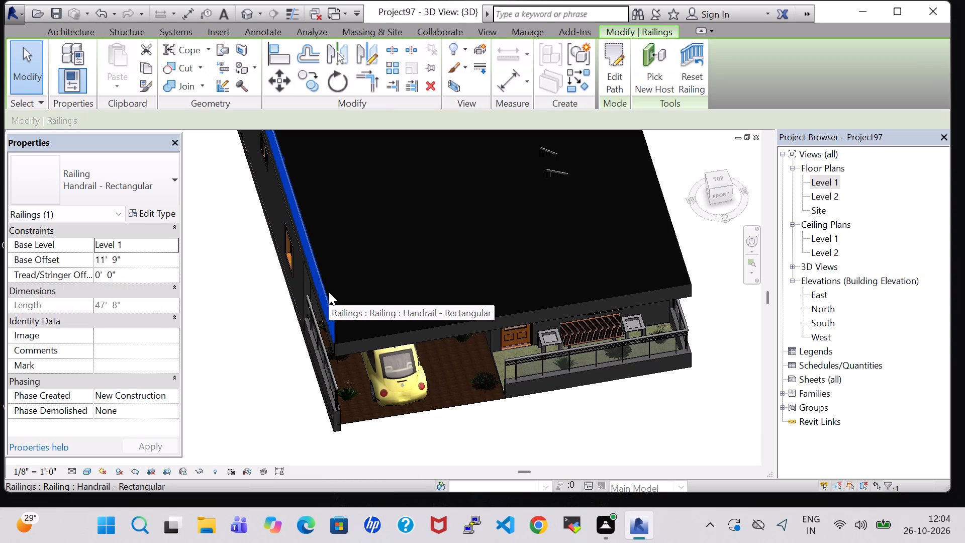
{"action": "key", "text": "Right"}
{"action": "scroll", "coordinate": [331, 295], "scroll_direction": "up", "scroll_amount": 2}
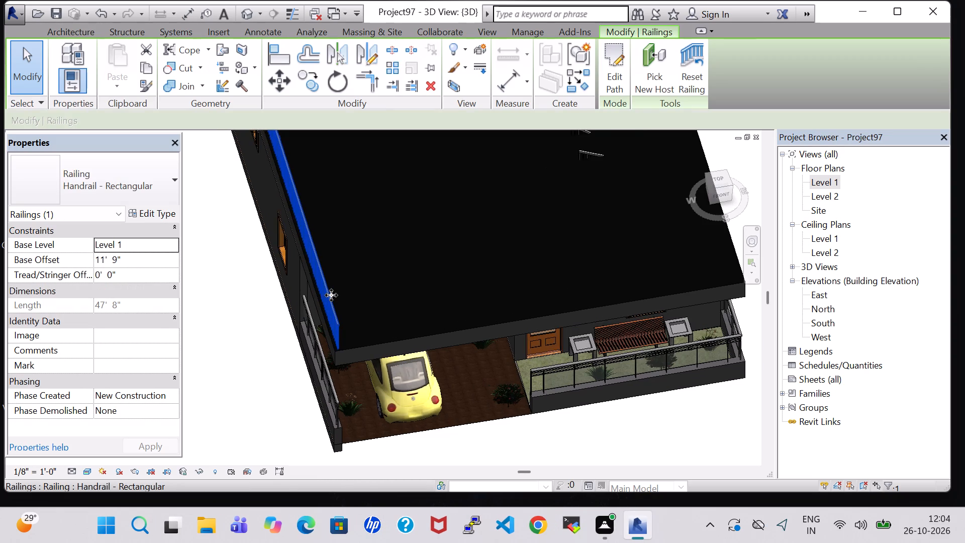
{"action": "scroll", "coordinate": [331, 295], "scroll_direction": "up", "scroll_amount": 5}
{"action": "key", "text": "Left"}
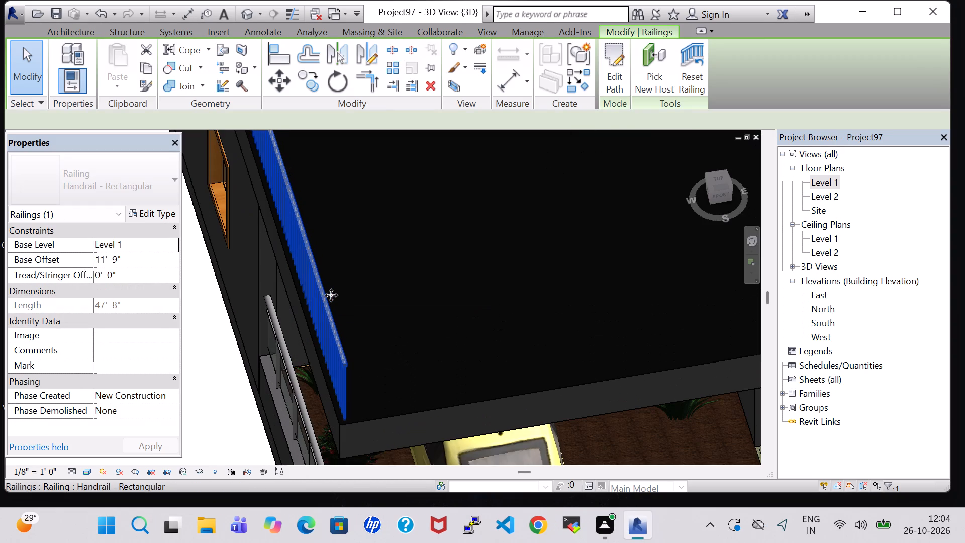
{"action": "key", "text": "Left"}
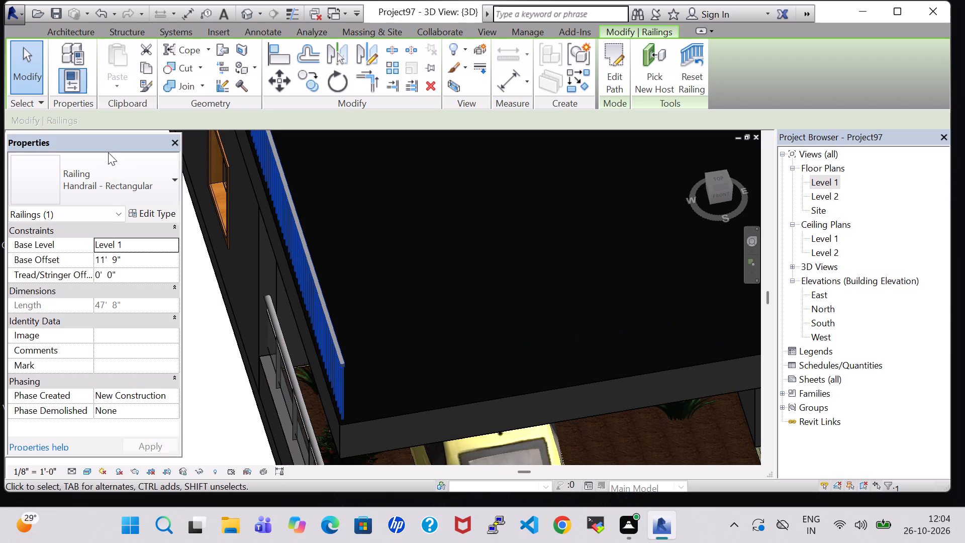
{"action": "left_click", "coordinate": [108, 152]}
{"action": "left_click", "coordinate": [117, 248]}
{"action": "left_click", "coordinate": [200, 340]}
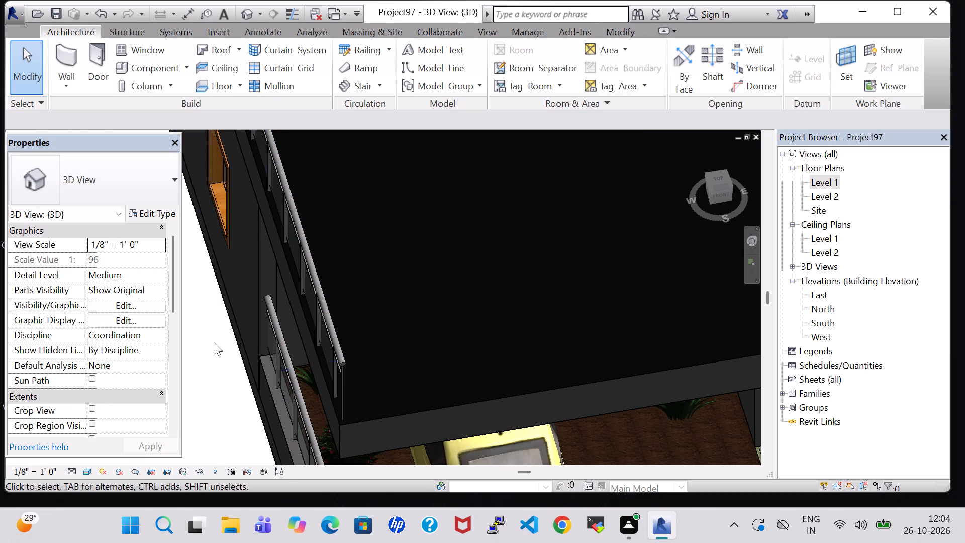
{"action": "middle_click_drag", "start_coordinate": [219, 397], "coordinate": [291, 320], "text": "shift"}
{"action": "scroll", "coordinate": [531, 231], "scroll_direction": "down", "scroll_amount": 4}
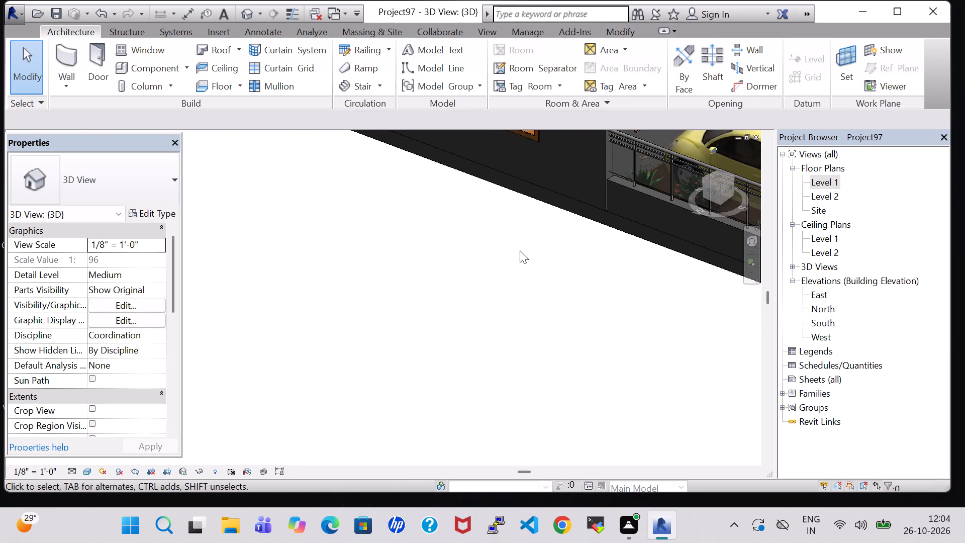
On the Level 1 plan, create a 35' 11" railing along the house's south edge, from the lawn's southeast corner to the car parking's corner, with a 3" return.
{"action": "scroll", "coordinate": [520, 250], "scroll_direction": "down", "scroll_amount": 5}
{"action": "middle_click_drag", "start_coordinate": [542, 303], "coordinate": [473, 382]}
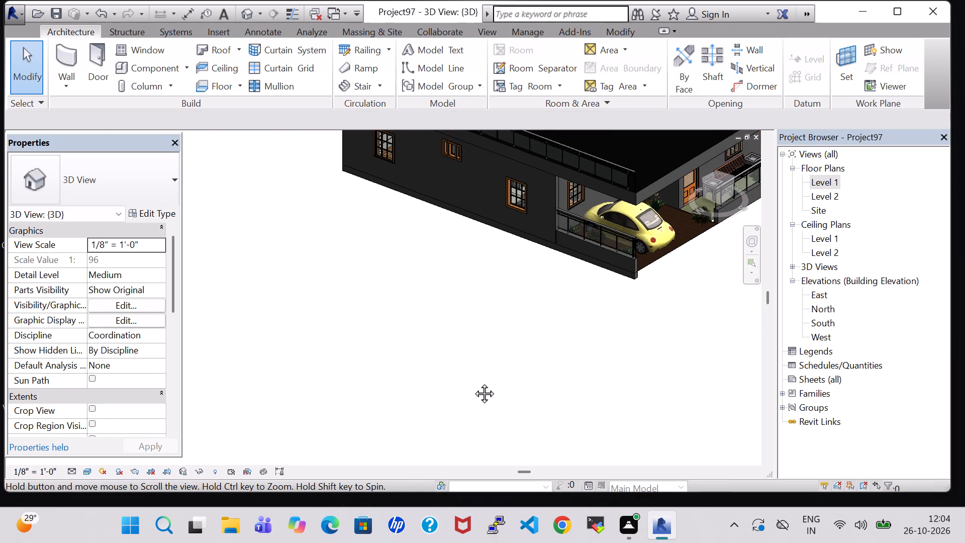
{"action": "middle_click_drag", "start_coordinate": [473, 382], "coordinate": [465, 400]}
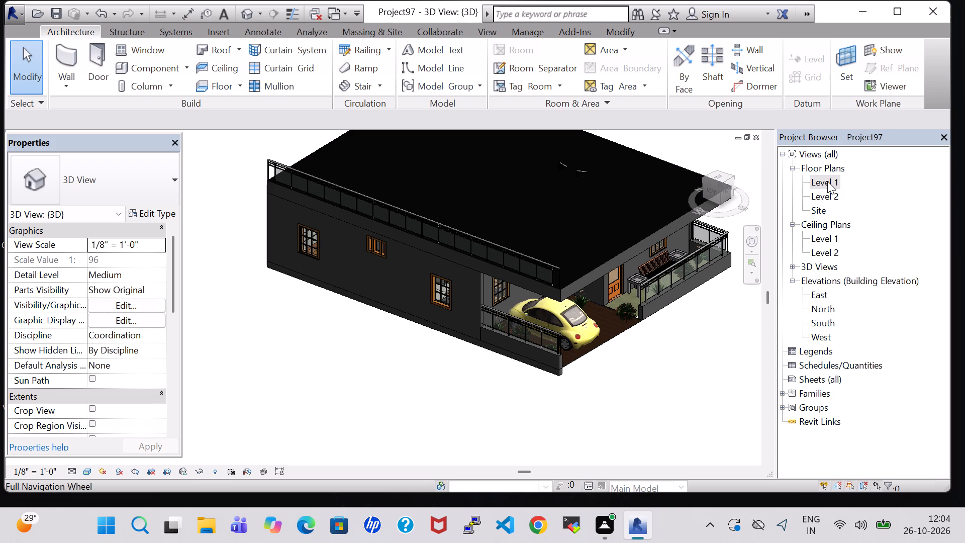
{"action": "left_click", "coordinate": [827, 181]}
{"action": "double_click", "coordinate": [827, 181]}
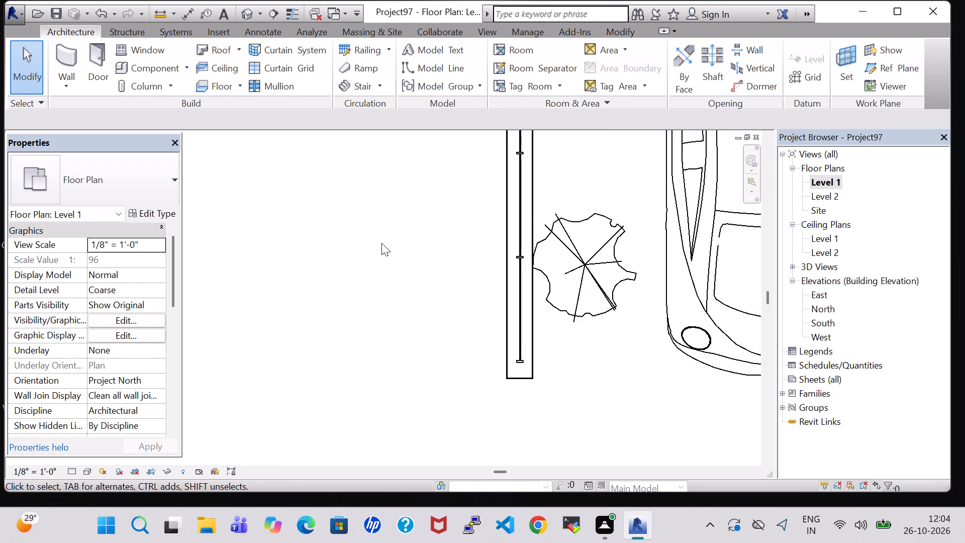
{"action": "scroll", "coordinate": [332, 252], "scroll_direction": "down", "scroll_amount": 10}
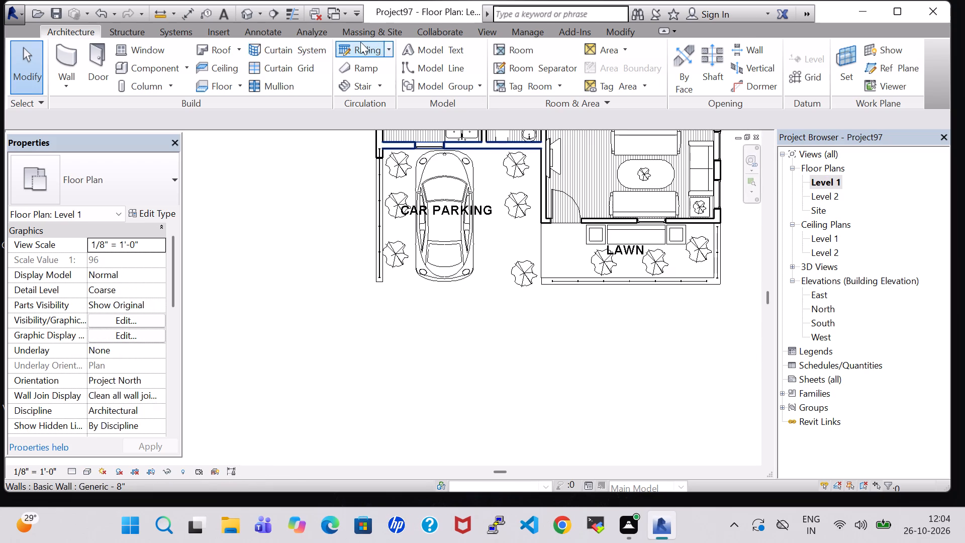
{"action": "left_click", "coordinate": [360, 42]}
{"action": "scroll", "coordinate": [412, 282], "scroll_direction": "up", "scroll_amount": 5}
{"action": "middle_click_drag", "start_coordinate": [474, 298], "coordinate": [235, 333]}
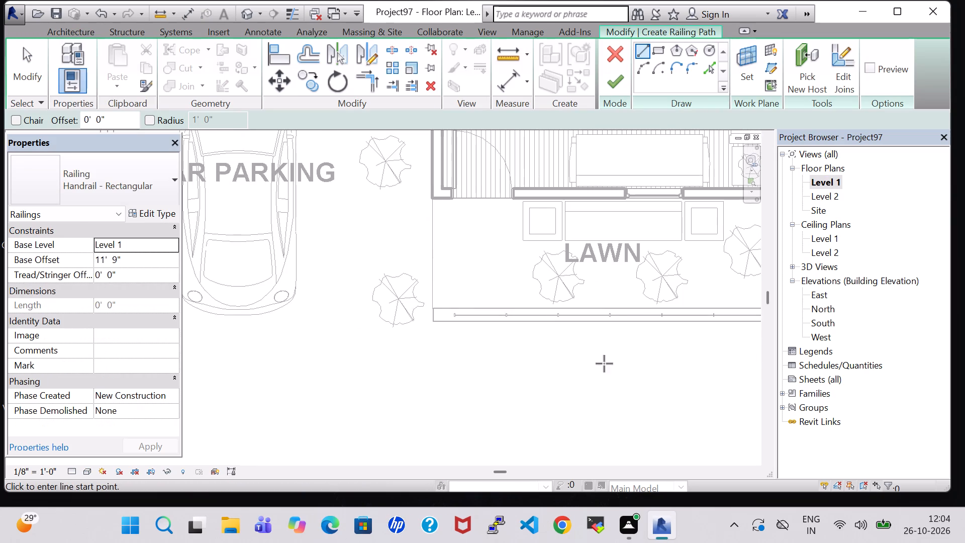
{"action": "middle_click_drag", "start_coordinate": [638, 369], "coordinate": [389, 372]}
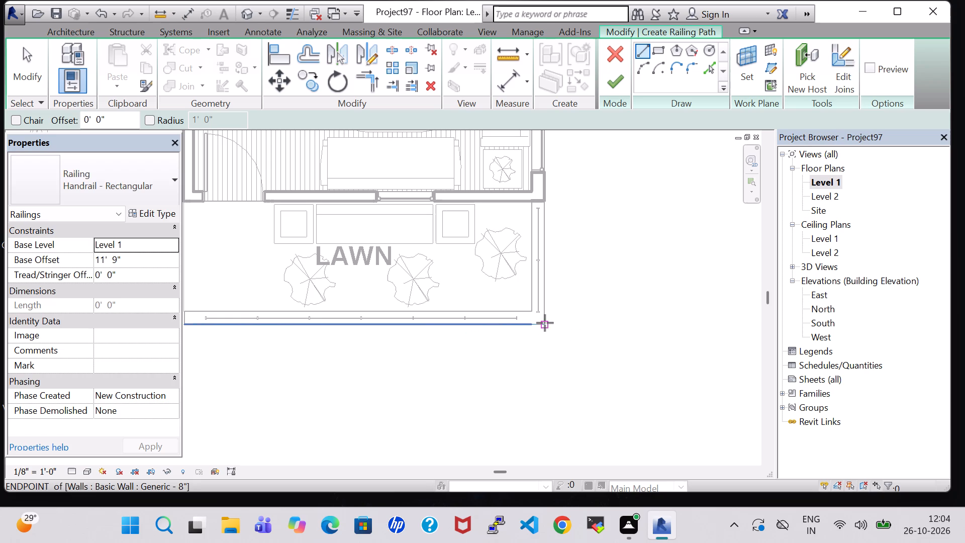
{"action": "left_click", "coordinate": [545, 323]}
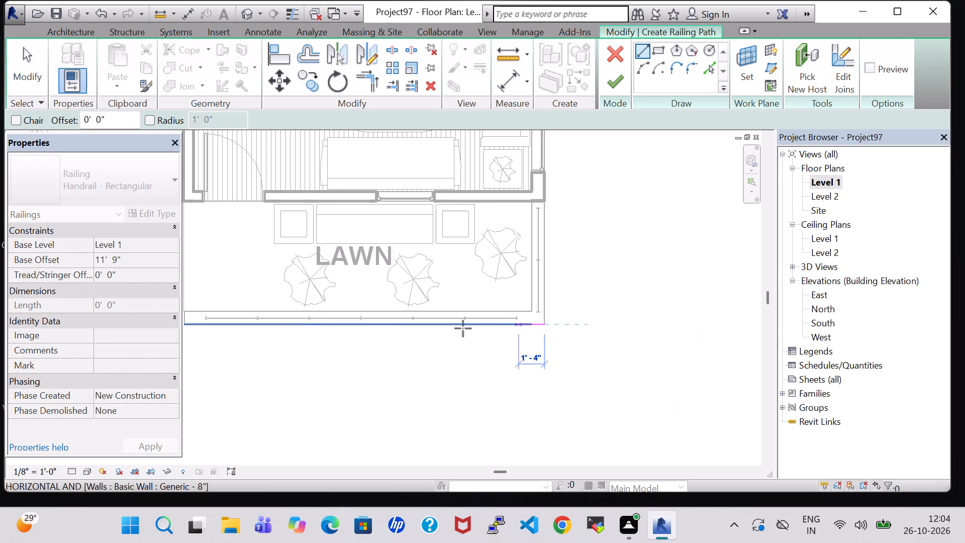
{"action": "middle_click_drag", "start_coordinate": [312, 328], "coordinate": [514, 331]}
{"action": "middle_click_drag", "start_coordinate": [227, 332], "coordinate": [543, 333]}
{"action": "scroll", "coordinate": [383, 329], "scroll_direction": "up", "scroll_amount": 1}
{"action": "left_click", "coordinate": [369, 330]}
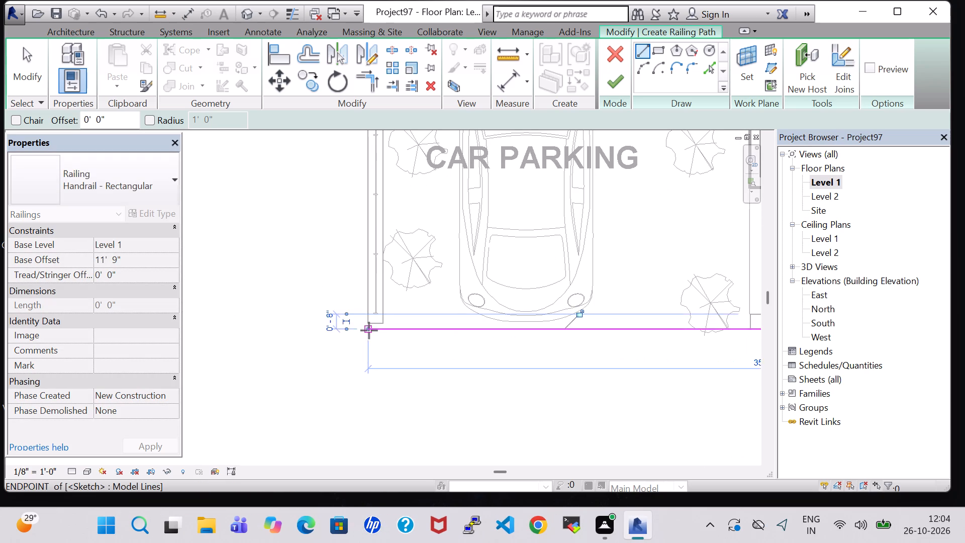
{"action": "scroll", "coordinate": [369, 330], "scroll_direction": "up", "scroll_amount": 10}
{"action": "left_click", "coordinate": [364, 306]}
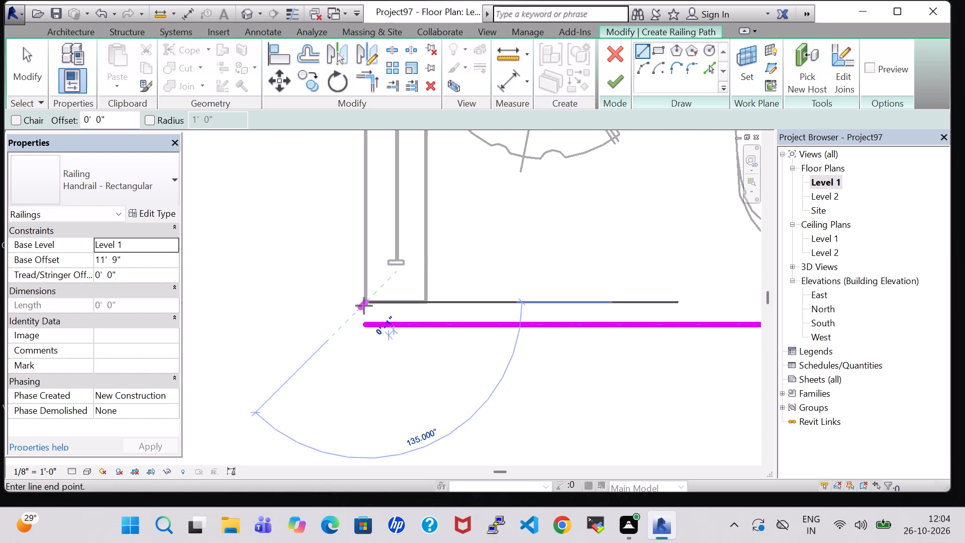
{"action": "left_click", "coordinate": [366, 322]}
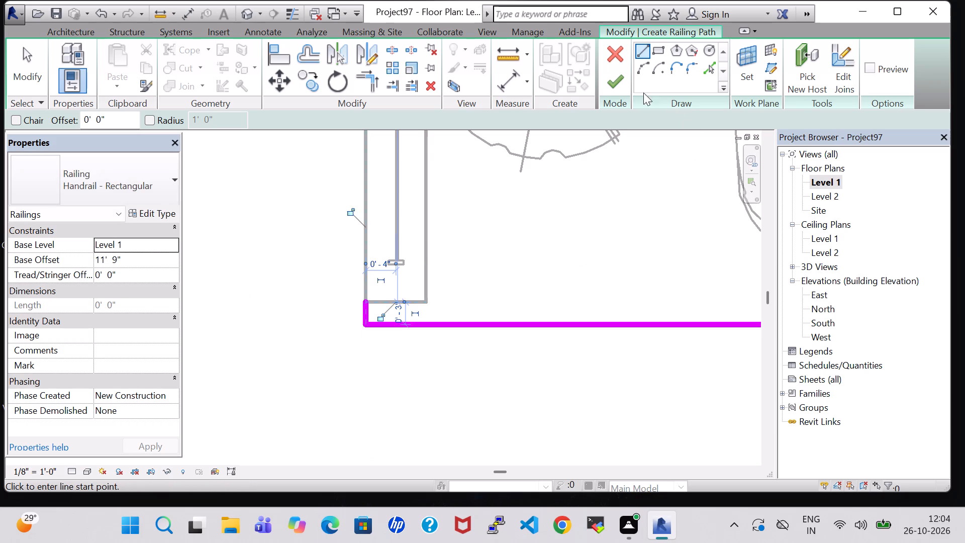
{"action": "left_click", "coordinate": [613, 81]}
In the 3D view, change the new south roof-edge railing's type to Glass Panel - Bottom Fill.
{"action": "left_click", "coordinate": [242, 16]}
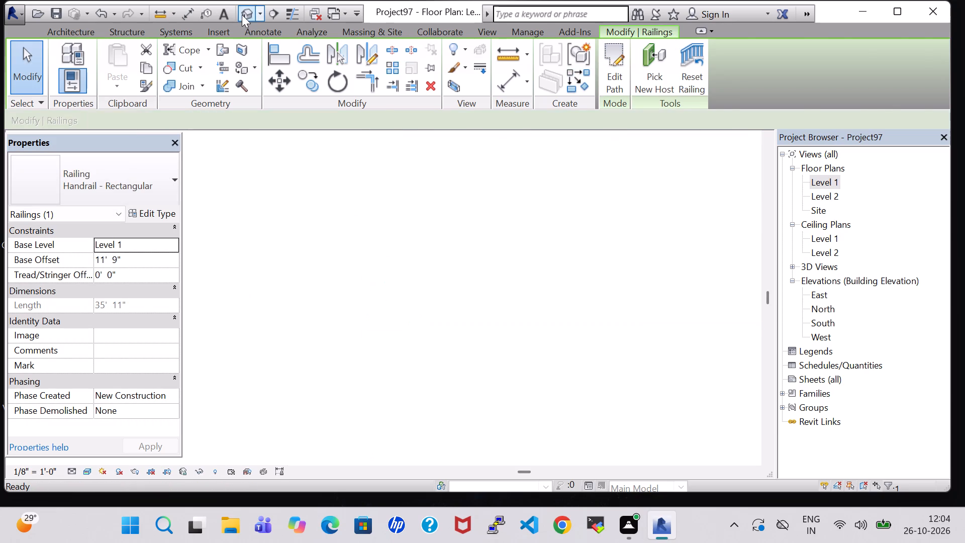
{"action": "left_click", "coordinate": [596, 244]}
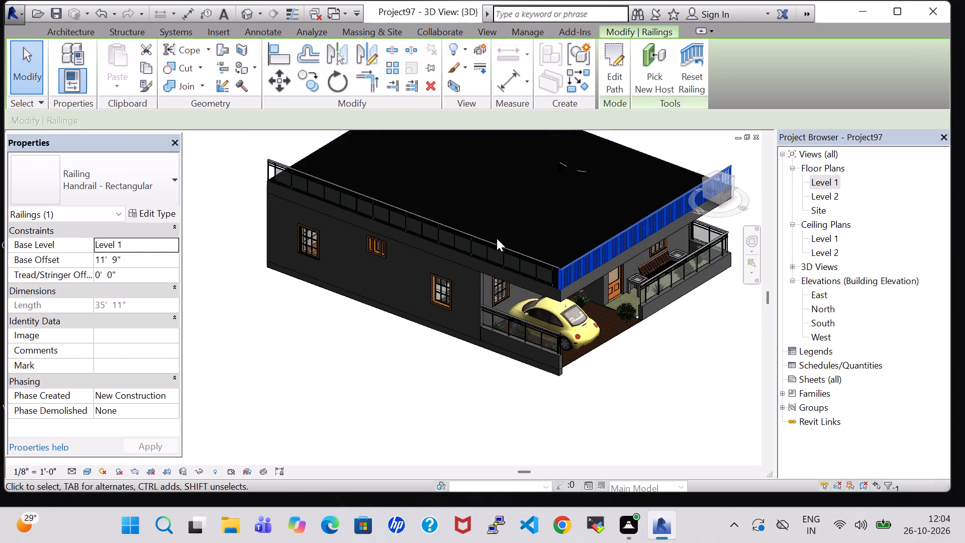
{"action": "left_click", "coordinate": [123, 166]}
{"action": "left_click", "coordinate": [123, 253]}
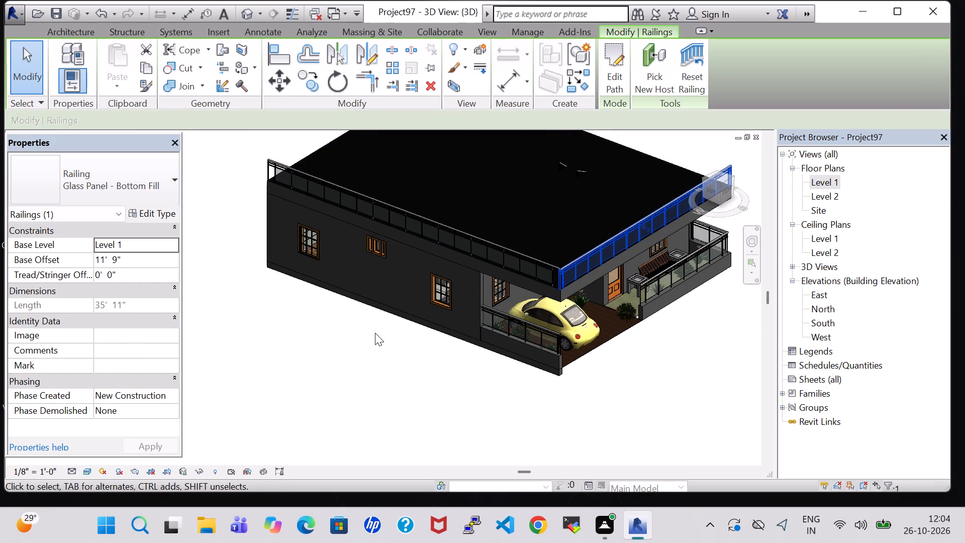
{"action": "left_click", "coordinate": [361, 355]}
On the Level 1 plan, create a straight 47' 11" railing along the house's east edge, from the lawn's southeast corner to the backyard's northeast corner.
{"action": "scroll", "coordinate": [535, 249], "scroll_direction": "up", "scroll_amount": 6}
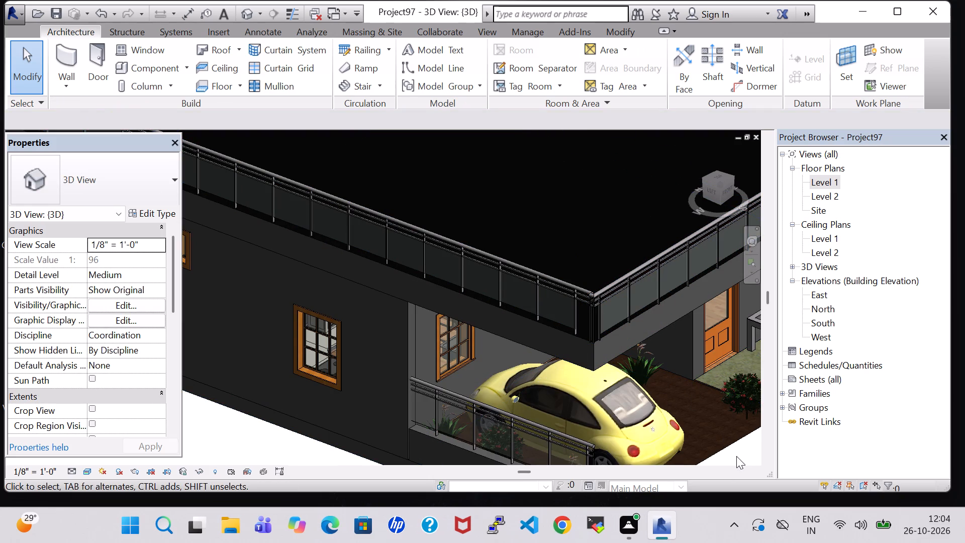
{"action": "middle_click_drag", "start_coordinate": [736, 456], "coordinate": [664, 443], "text": "shift"}
{"action": "middle_click_drag", "start_coordinate": [617, 407], "coordinate": [531, 407]}
{"action": "middle_click_drag", "start_coordinate": [653, 416], "coordinate": [652, 371]}
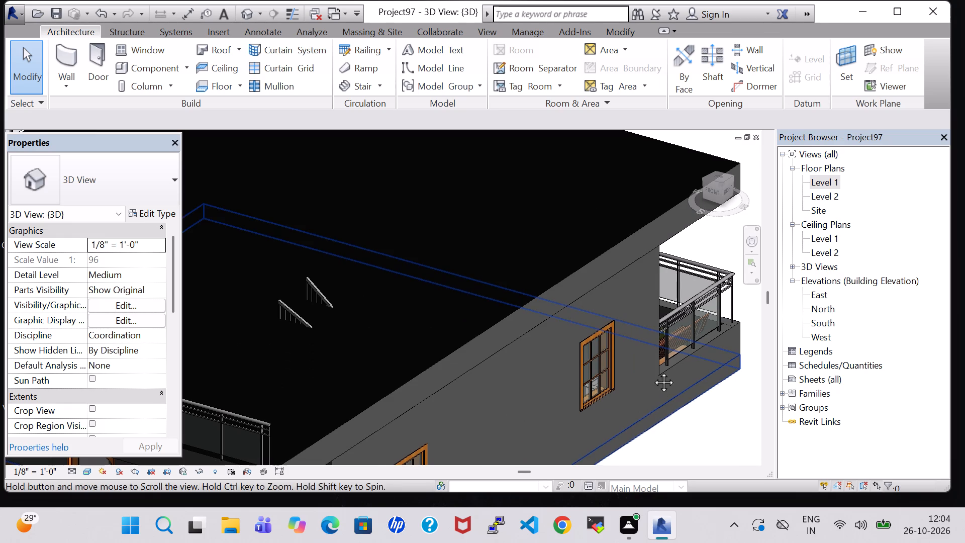
{"action": "double_click", "coordinate": [830, 181]}
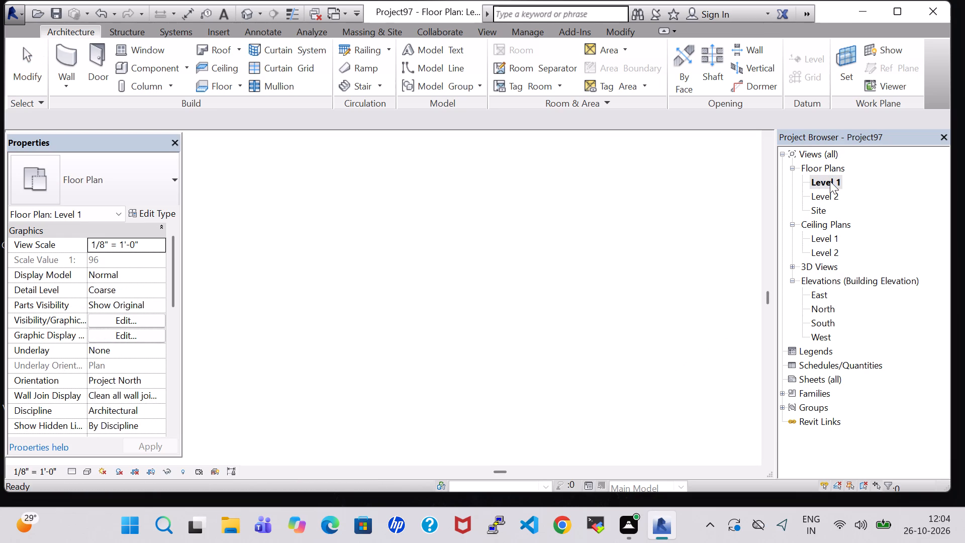
{"action": "scroll", "coordinate": [549, 183], "scroll_direction": "down", "scroll_amount": 7}
{"action": "middle_click_drag", "start_coordinate": [560, 185], "coordinate": [360, 288]}
{"action": "scroll", "coordinate": [360, 288], "scroll_direction": "down", "scroll_amount": 7}
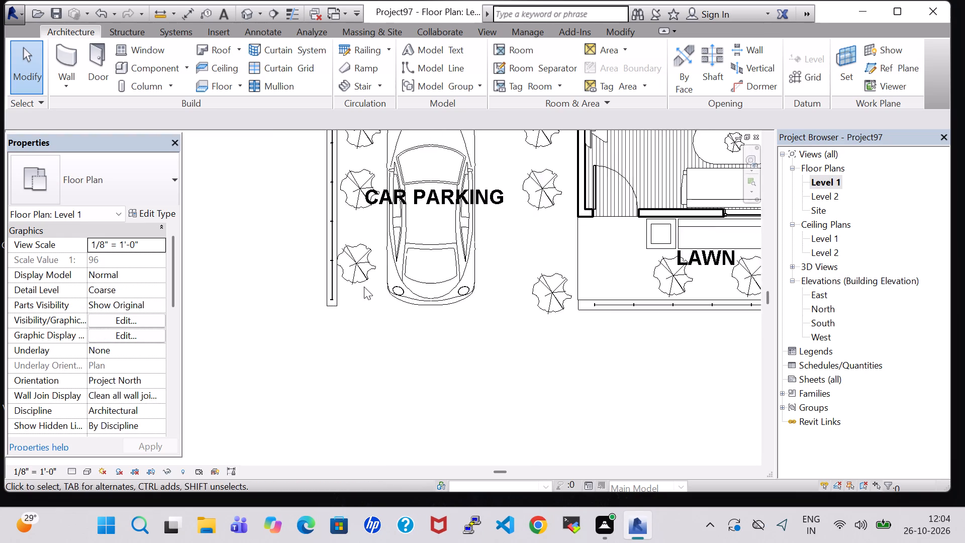
{"action": "middle_click_drag", "start_coordinate": [495, 263], "coordinate": [318, 309]}
{"action": "scroll", "coordinate": [318, 309], "scroll_direction": "down", "scroll_amount": 3}
{"action": "middle_click_drag", "start_coordinate": [572, 186], "coordinate": [575, 196]}
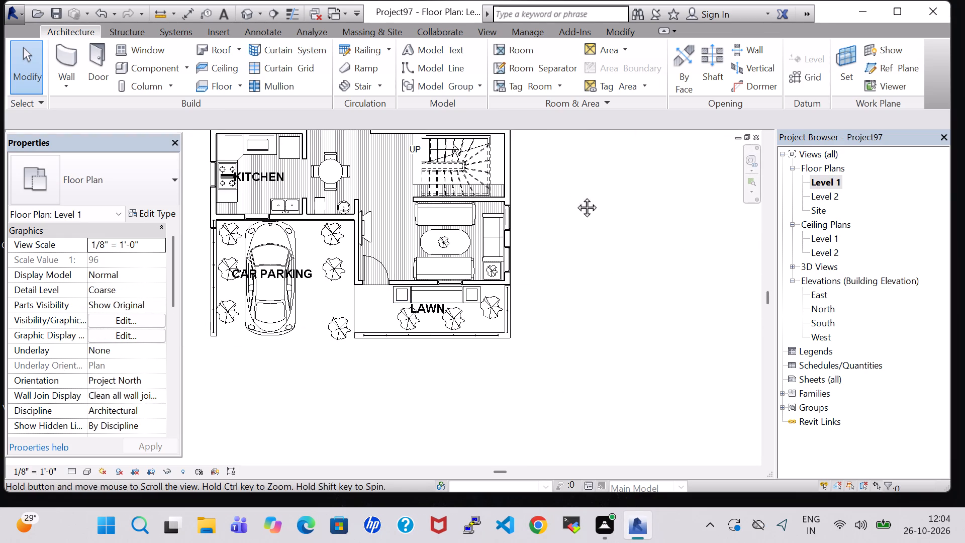
{"action": "middle_click_drag", "start_coordinate": [575, 196], "coordinate": [583, 305]}
{"action": "scroll", "coordinate": [583, 305], "scroll_direction": "down", "scroll_amount": 2}
{"action": "middle_click_drag", "start_coordinate": [599, 215], "coordinate": [574, 261]}
{"action": "scroll", "coordinate": [574, 261], "scroll_direction": "down", "scroll_amount": 1}
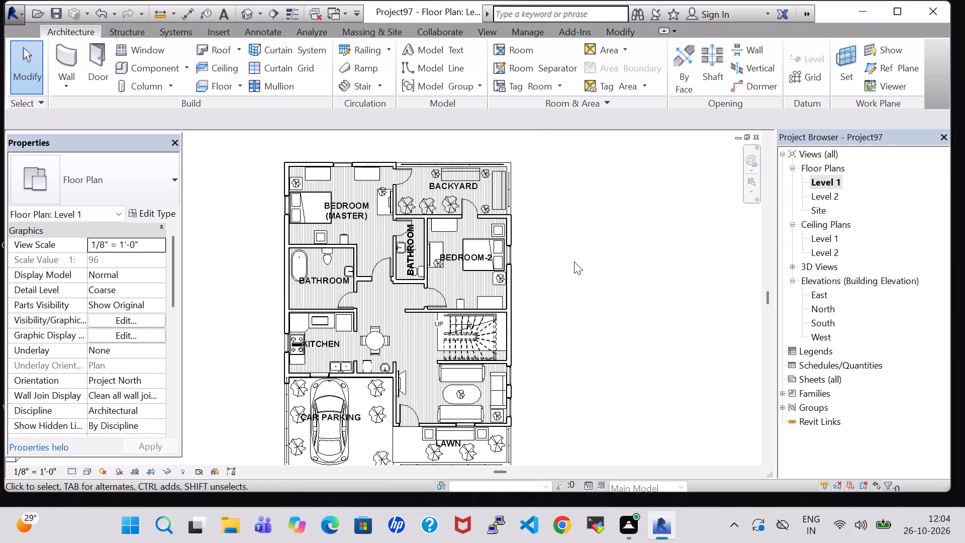
{"action": "middle_click_drag", "start_coordinate": [590, 263], "coordinate": [576, 254]}
{"action": "scroll", "coordinate": [415, 47], "scroll_direction": "down", "scroll_amount": 1}
{"action": "left_click", "coordinate": [353, 48]}
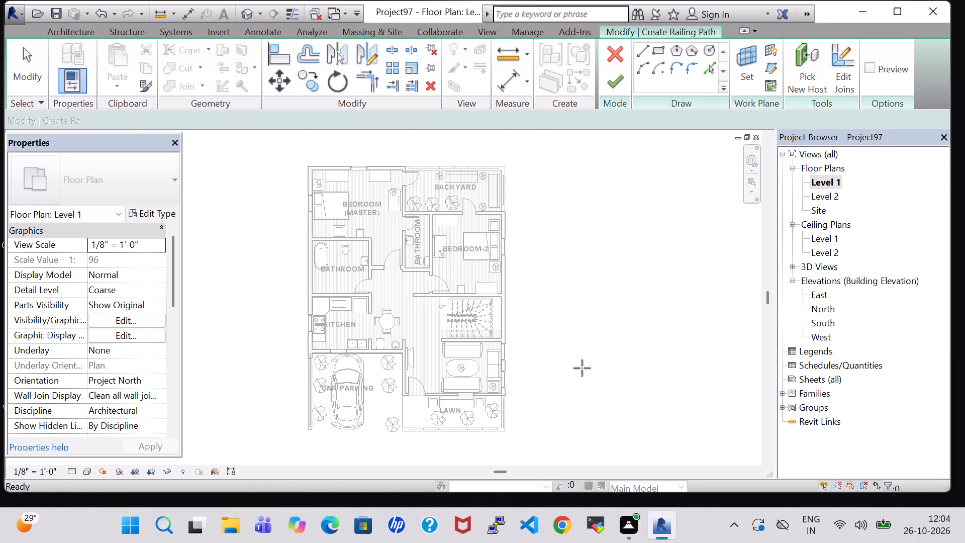
{"action": "scroll", "coordinate": [537, 425], "scroll_direction": "up", "scroll_amount": 11}
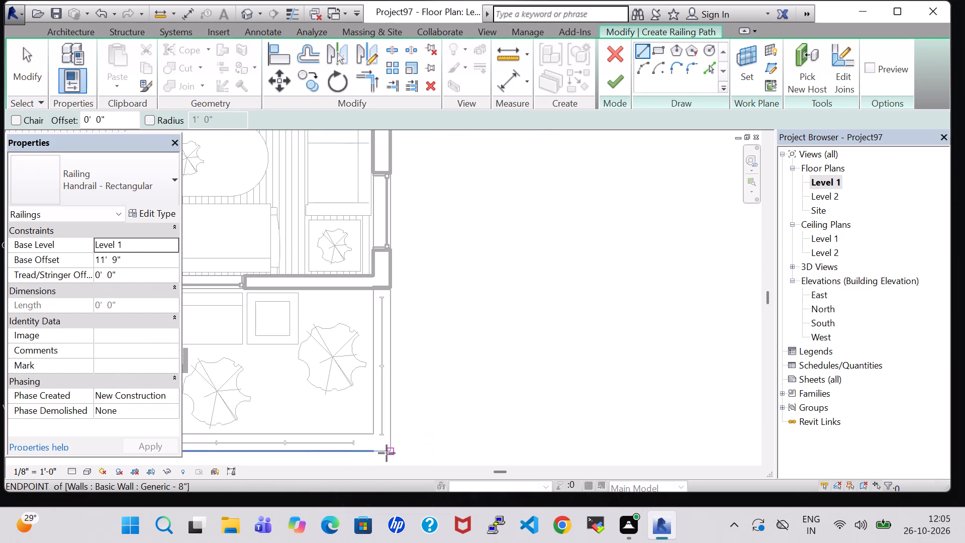
{"action": "left_click", "coordinate": [389, 451]}
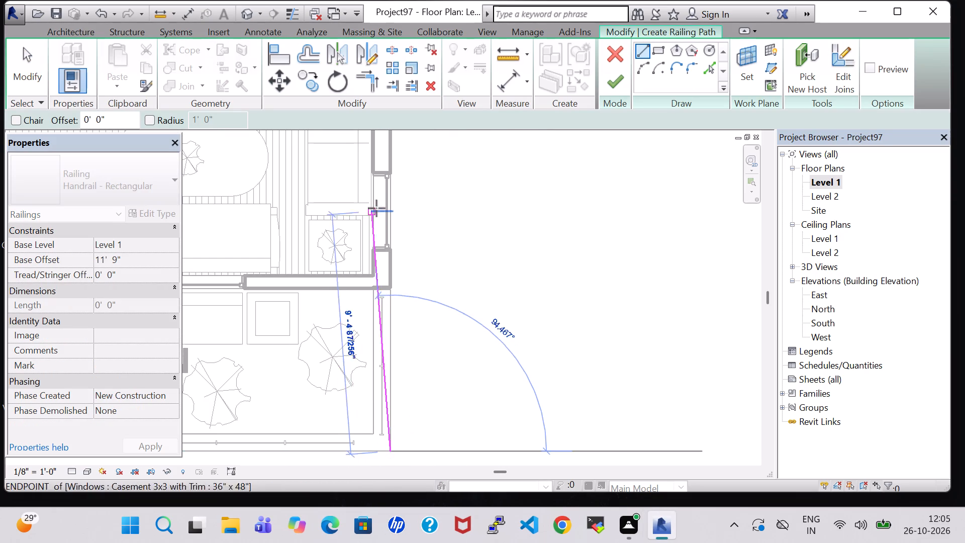
{"action": "middle_click_drag", "start_coordinate": [395, 193], "coordinate": [404, 331]}
{"action": "scroll", "coordinate": [403, 323], "scroll_direction": "down", "scroll_amount": 2}
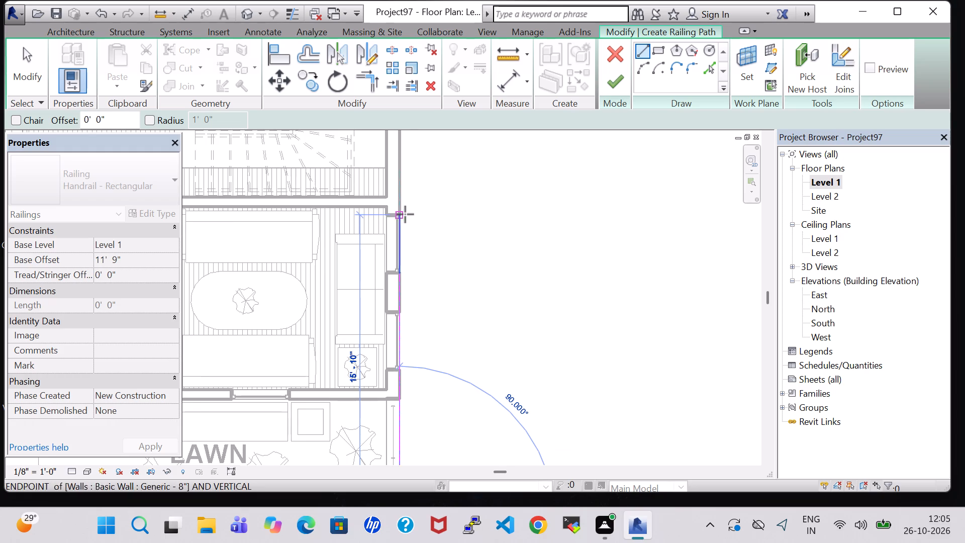
{"action": "middle_click_drag", "start_coordinate": [405, 214], "coordinate": [405, 221]}
{"action": "middle_click_drag", "start_coordinate": [404, 248], "coordinate": [404, 373]}
{"action": "middle_click_drag", "start_coordinate": [399, 199], "coordinate": [430, 367]}
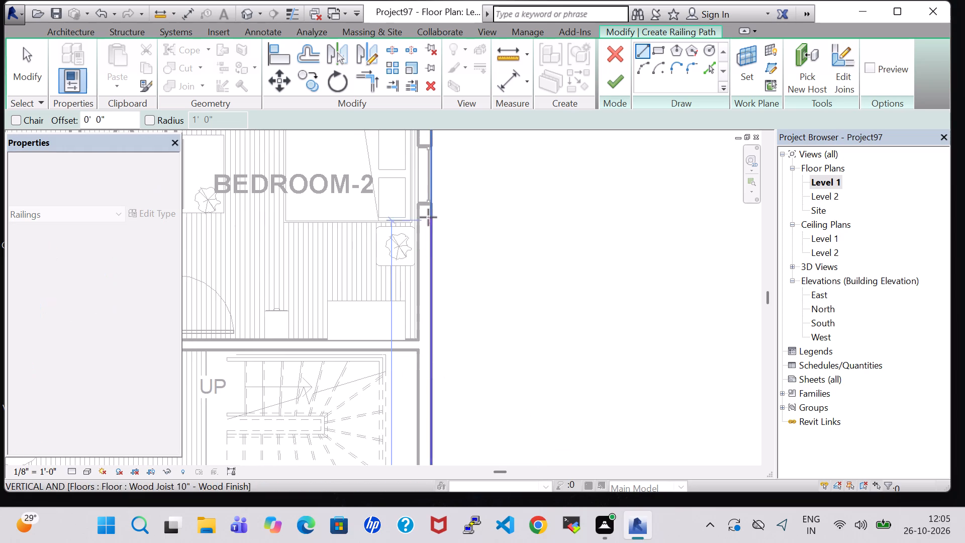
{"action": "middle_click_drag", "start_coordinate": [430, 205], "coordinate": [435, 432]}
{"action": "scroll", "coordinate": [430, 315], "scroll_direction": "down", "scroll_amount": 1}
{"action": "scroll", "coordinate": [440, 197], "scroll_direction": "up", "scroll_amount": 3}
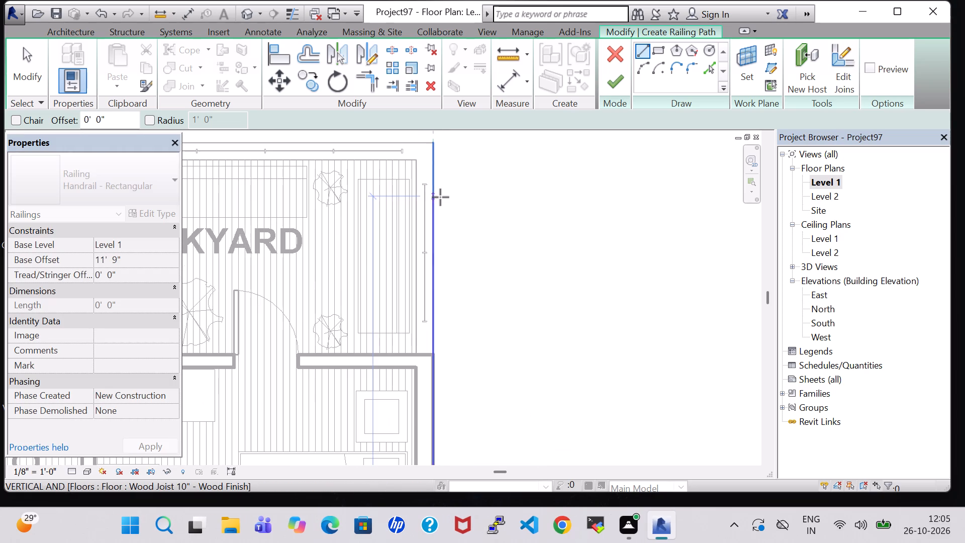
{"action": "left_click", "coordinate": [433, 143]}
{"action": "left_click", "coordinate": [622, 82]}
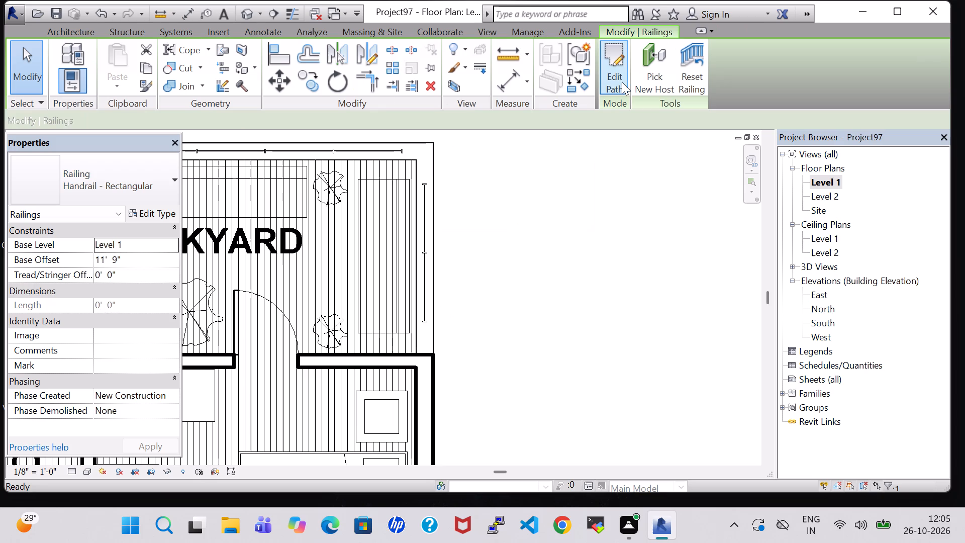
In the 3D view, change the new east roof-edge railing's type to Glass Panel - Bottom Fill.
{"action": "left_click", "coordinate": [252, 11]}
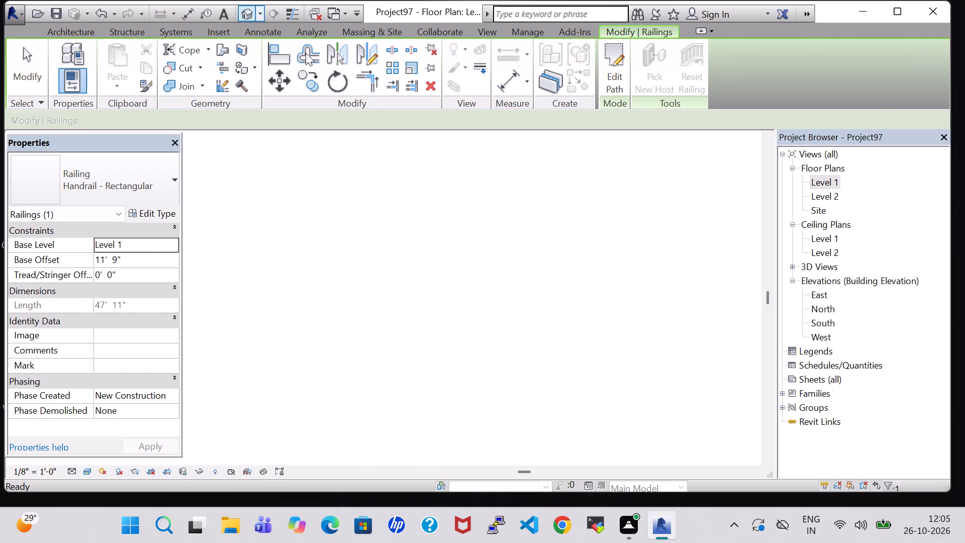
{"action": "left_click", "coordinate": [511, 238]}
{"action": "left_click", "coordinate": [139, 182]}
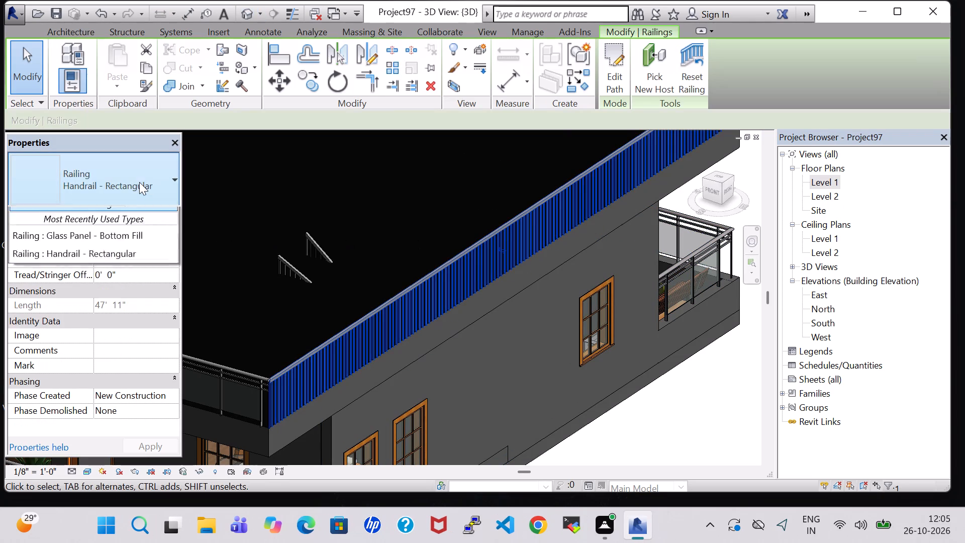
{"action": "left_click", "coordinate": [136, 254]}
{"action": "left_click", "coordinate": [669, 435]}
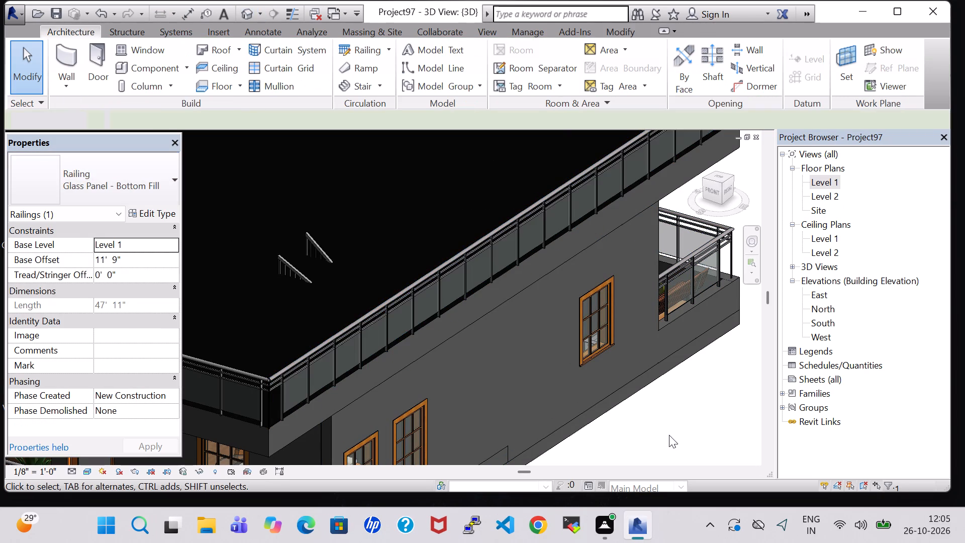
On the Level 1 plan, create a straight 35' 8" railing along the house's north edge, from the backyard's northeast corner to the master bedroom's northwest corner.
{"action": "scroll", "coordinate": [621, 411], "scroll_direction": "down", "scroll_amount": 3}
{"action": "double_click", "coordinate": [825, 179]}
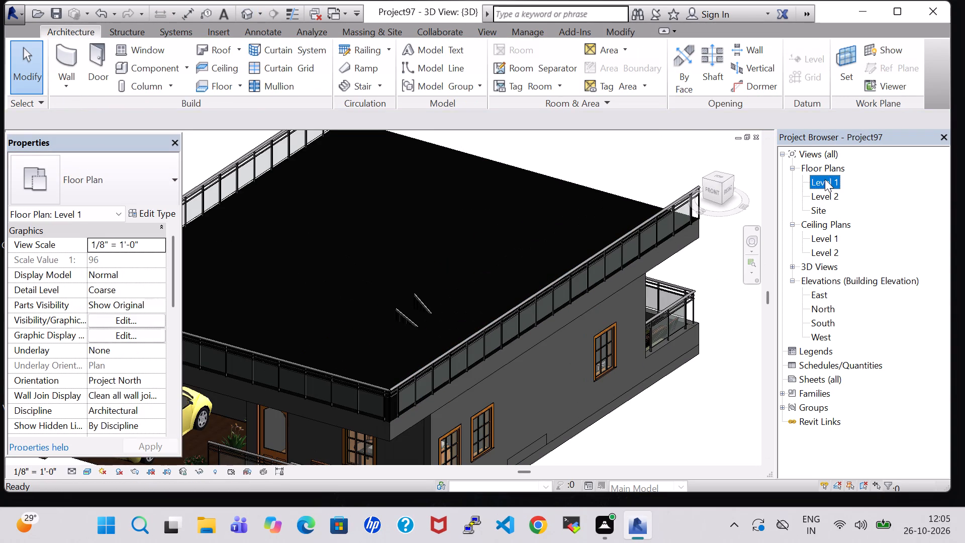
{"action": "scroll", "coordinate": [550, 230], "scroll_direction": "down", "scroll_amount": 3}
{"action": "middle_click_drag", "start_coordinate": [547, 218], "coordinate": [668, 309]}
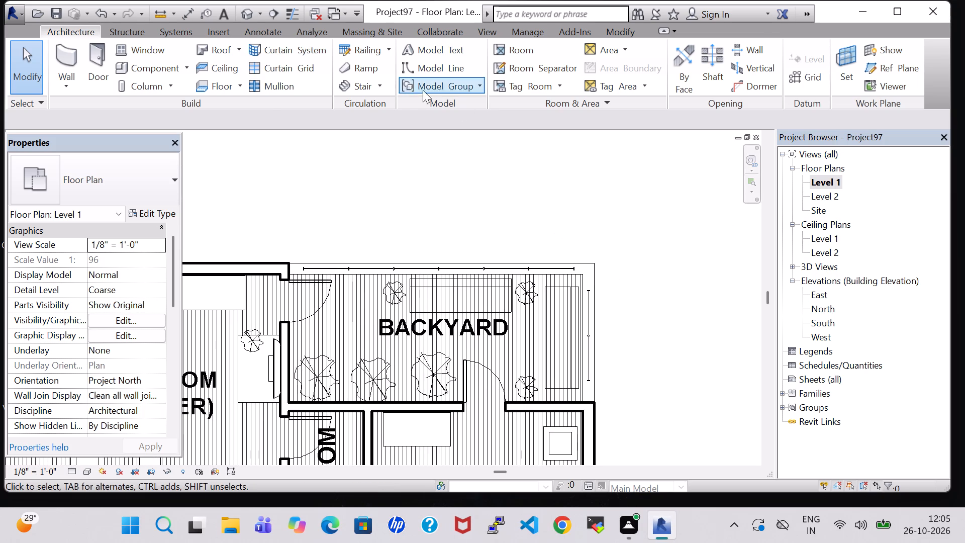
{"action": "left_click", "coordinate": [353, 51]}
{"action": "scroll", "coordinate": [624, 246], "scroll_direction": "up", "scroll_amount": 5}
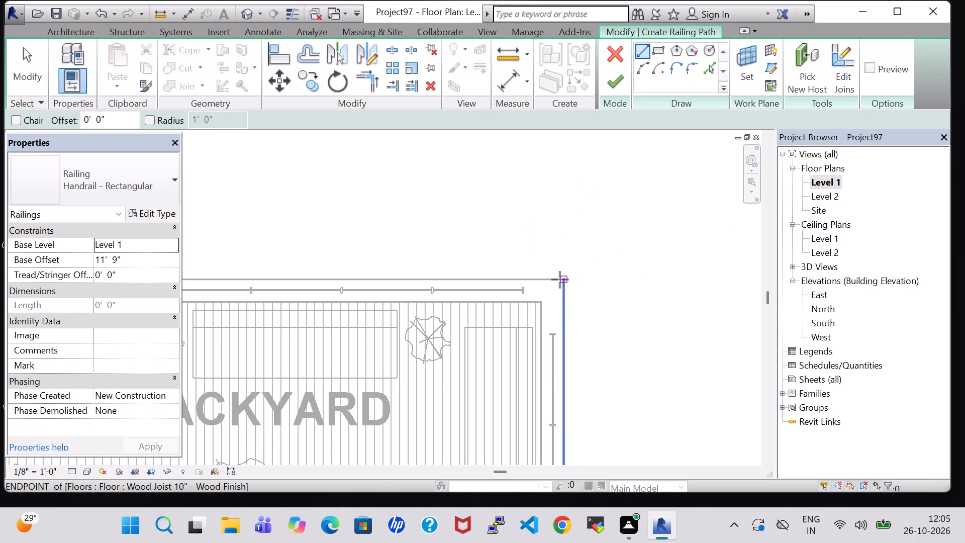
{"action": "left_click", "coordinate": [562, 280]}
{"action": "middle_click_drag", "start_coordinate": [350, 281], "coordinate": [468, 263]}
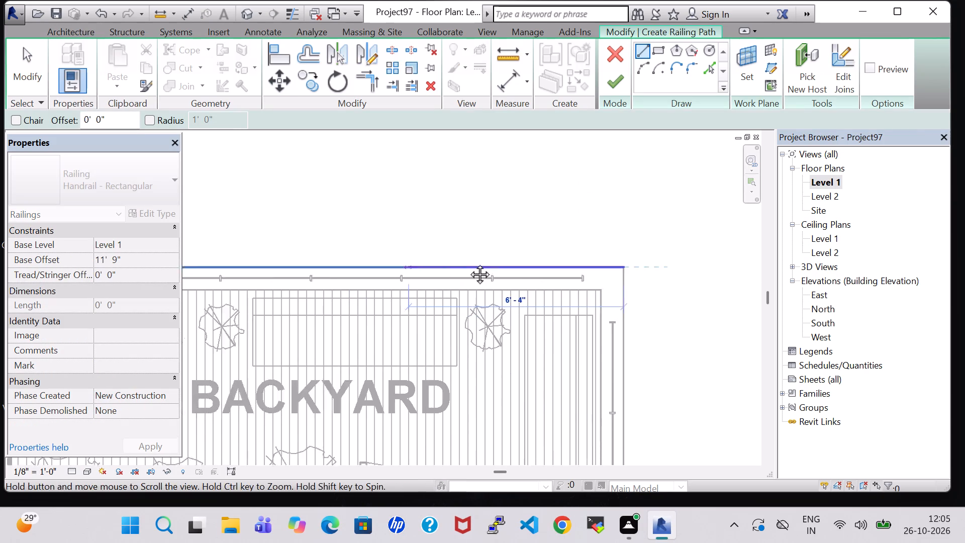
{"action": "middle_click_drag", "start_coordinate": [468, 263], "coordinate": [534, 261]}
{"action": "middle_click_drag", "start_coordinate": [340, 259], "coordinate": [623, 259]}
{"action": "scroll", "coordinate": [283, 258], "scroll_direction": "down", "scroll_amount": 5}
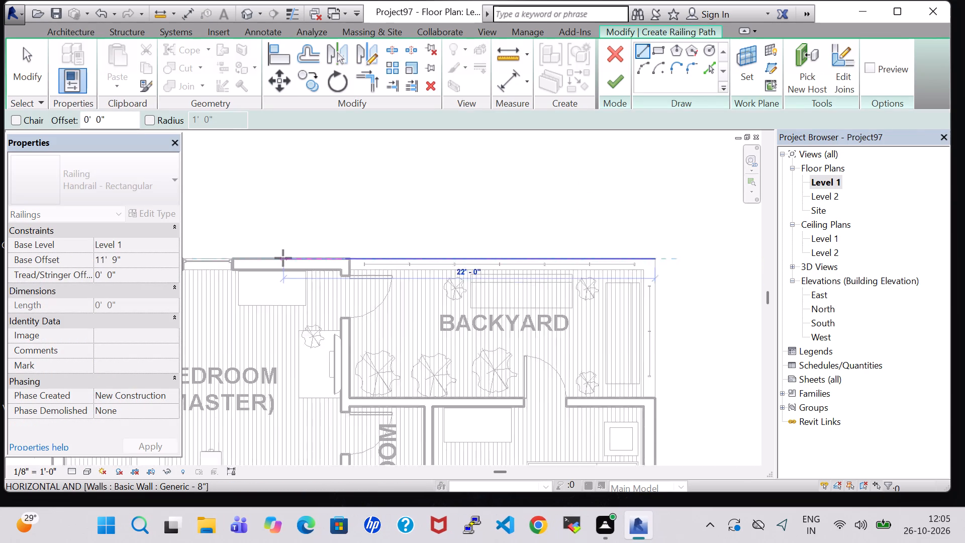
{"action": "scroll", "coordinate": [283, 258], "scroll_direction": "down", "scroll_amount": 1}
{"action": "middle_click_drag", "start_coordinate": [283, 258], "coordinate": [595, 257]}
{"action": "scroll", "coordinate": [436, 251], "scroll_direction": "up", "scroll_amount": 8}
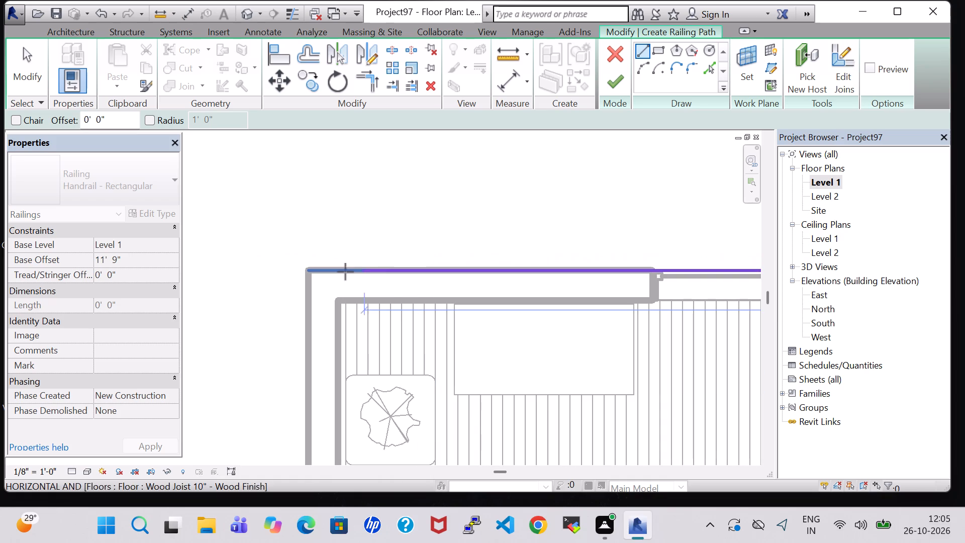
{"action": "left_click", "coordinate": [307, 273]}
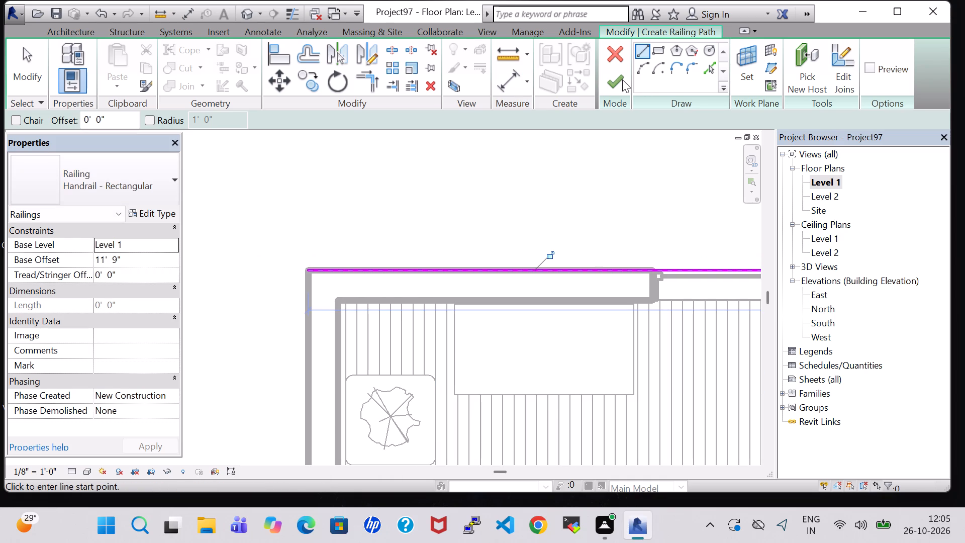
{"action": "left_click", "coordinate": [613, 77]}
In the 3D view, change the new north roof-edge railing's type to Glass Panel - Bottom Fill.
{"action": "left_click", "coordinate": [243, 8]}
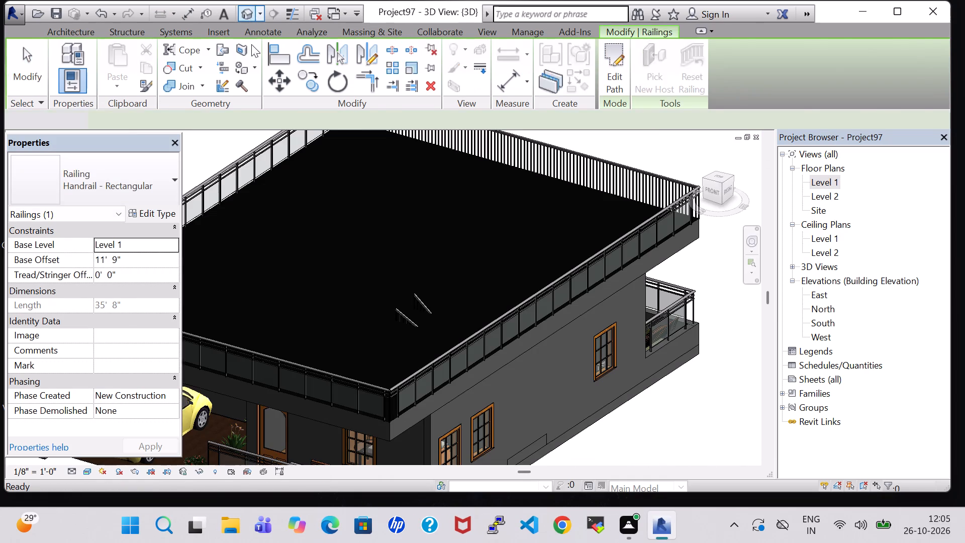
{"action": "left_click", "coordinate": [552, 149]}
{"action": "left_click", "coordinate": [136, 166]}
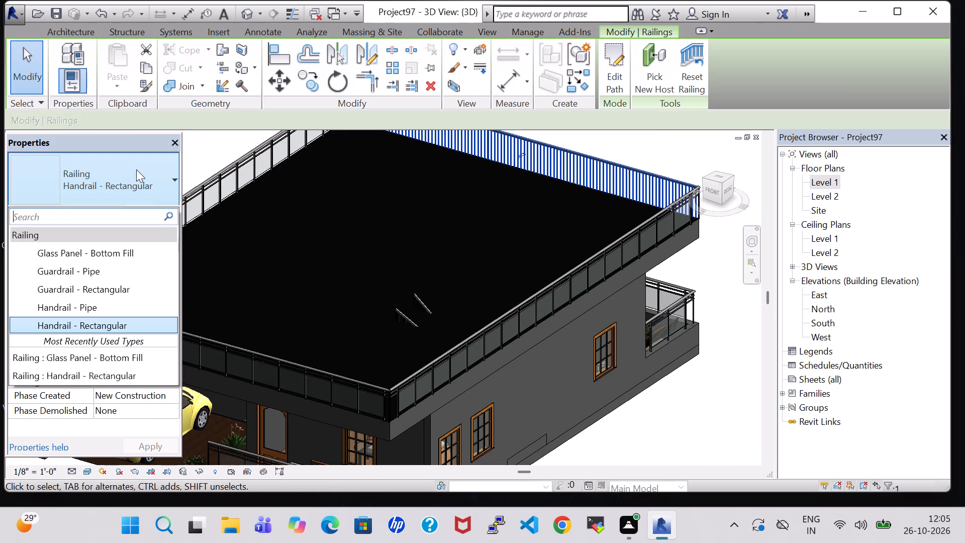
{"action": "left_click", "coordinate": [143, 262]}
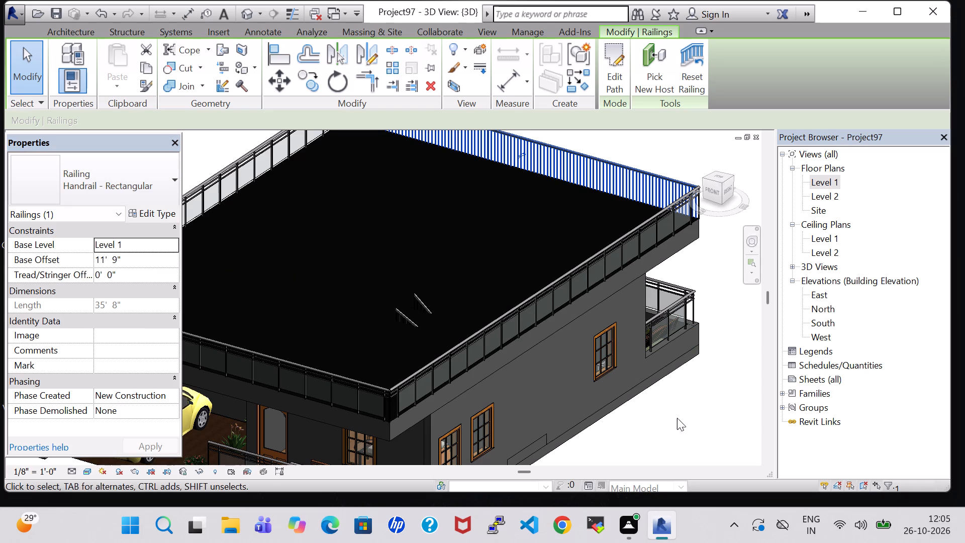
{"action": "left_click", "coordinate": [125, 186]}
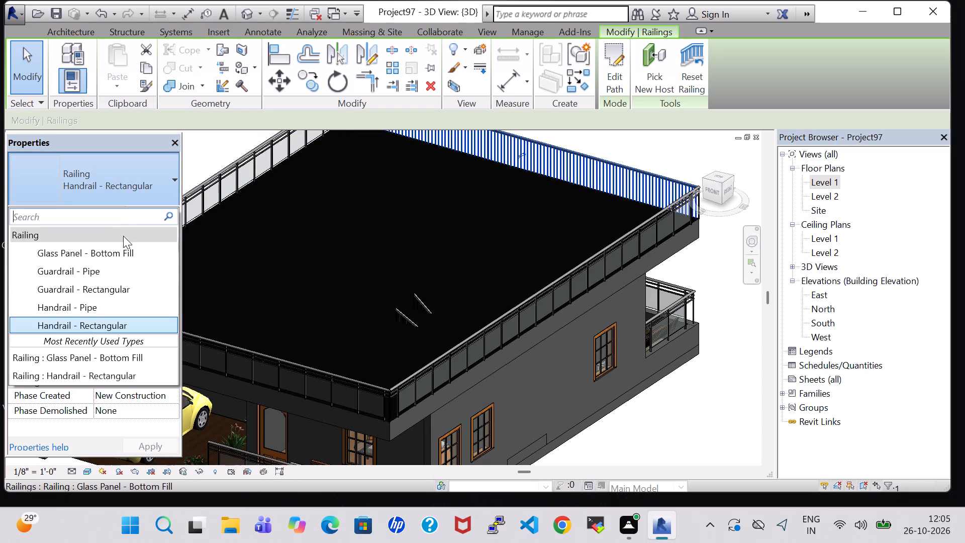
{"action": "left_click", "coordinate": [126, 254]}
{"action": "left_click", "coordinate": [645, 433]}
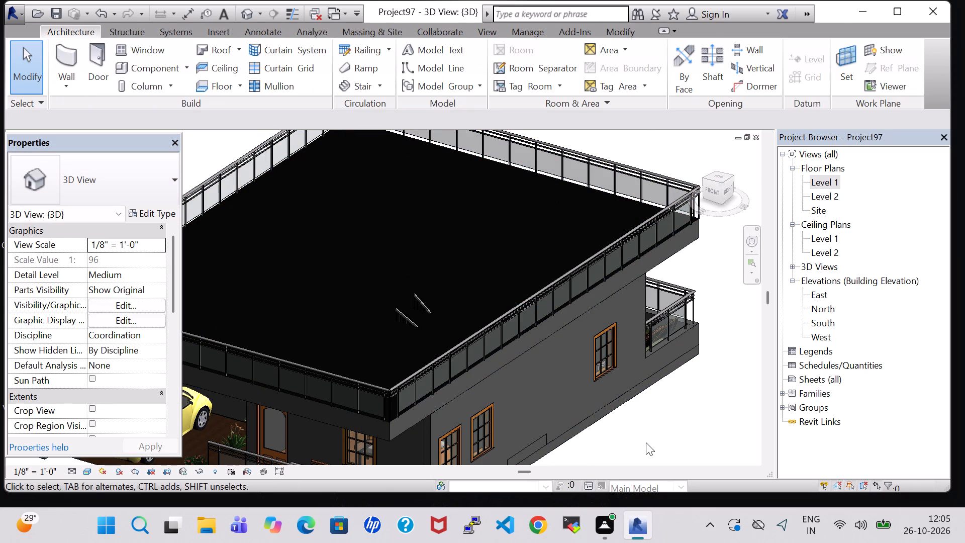
Examine the roof-edge railings from the house's front in 3D and review the complete Level 1 floor plan.
{"action": "middle_click_drag", "start_coordinate": [644, 442], "coordinate": [701, 395]}
{"action": "middle_click_drag", "start_coordinate": [701, 394], "coordinate": [701, 389], "text": "shift"}
{"action": "middle_click_drag", "start_coordinate": [703, 375], "coordinate": [703, 366]}
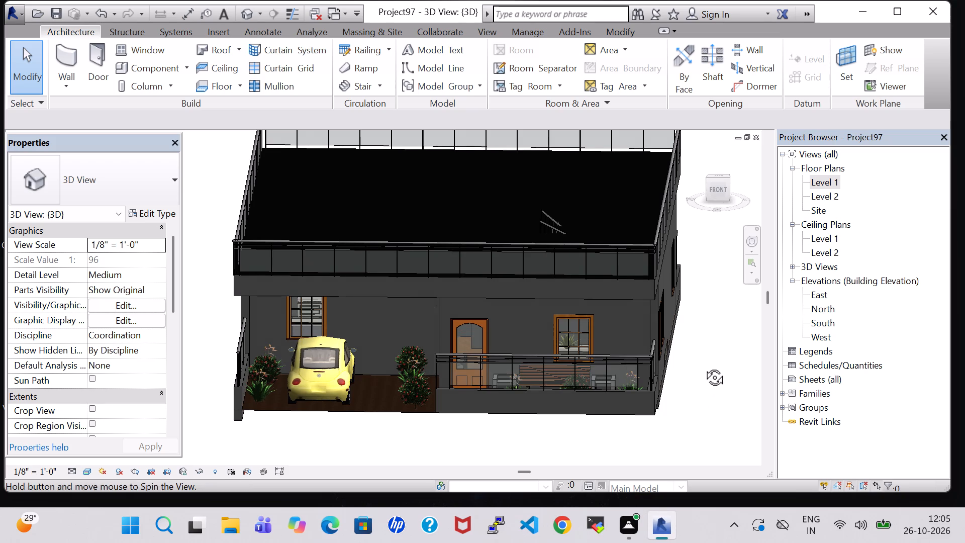
{"action": "middle_click_drag", "start_coordinate": [703, 366], "coordinate": [703, 357]}
{"action": "middle_click_drag", "start_coordinate": [703, 357], "coordinate": [703, 348], "text": "shift"}
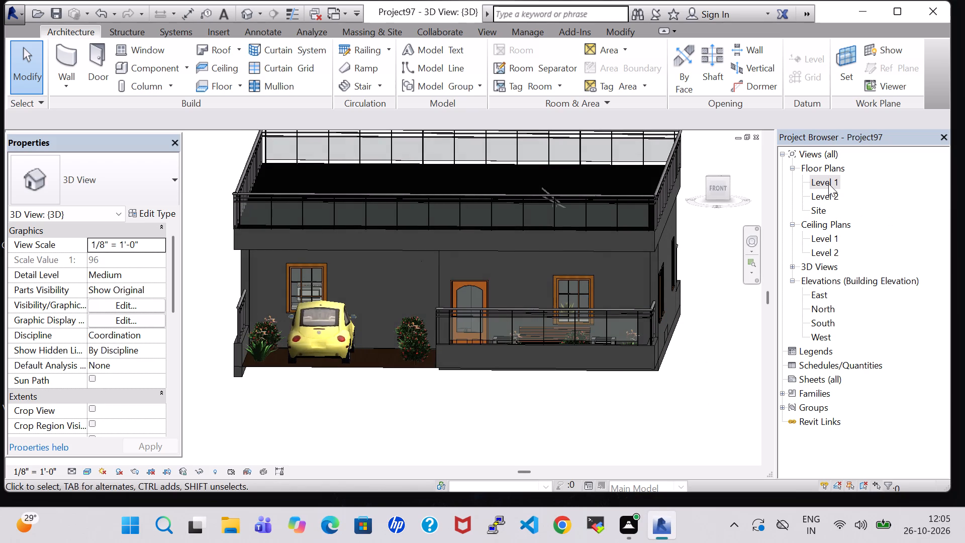
{"action": "double_click", "coordinate": [828, 184]}
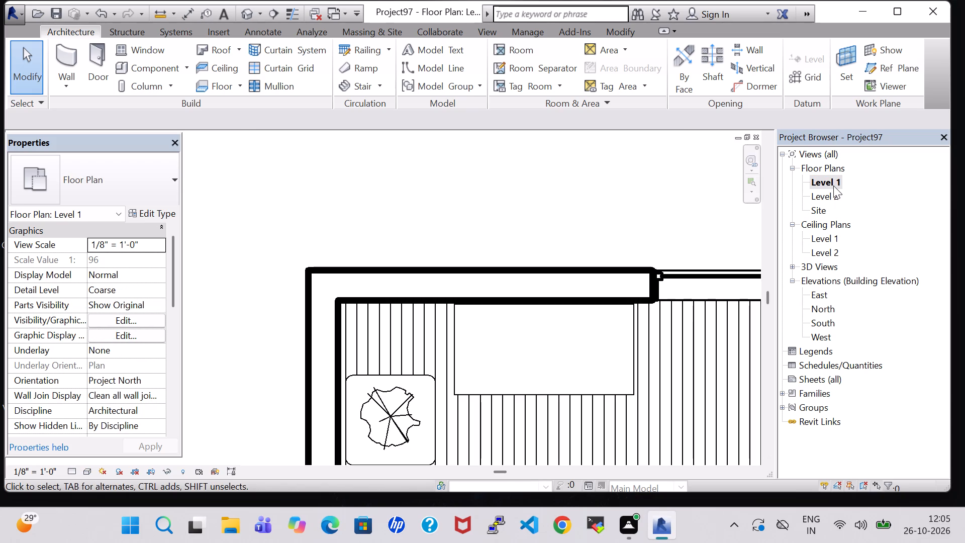
{"action": "scroll", "coordinate": [598, 300], "scroll_direction": "down", "scroll_amount": 10}
{"action": "middle_click_drag", "start_coordinate": [563, 313], "coordinate": [384, 226]}
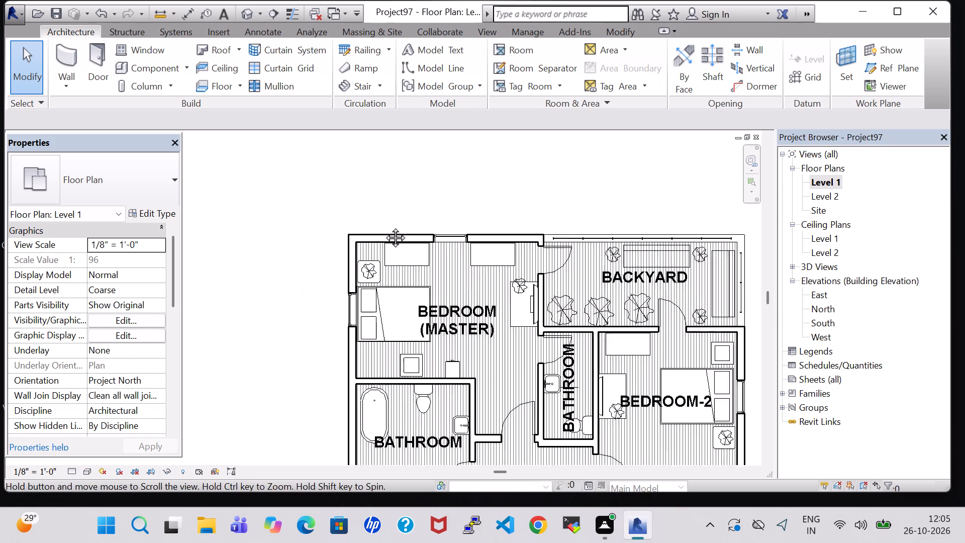
{"action": "middle_click_drag", "start_coordinate": [384, 226], "coordinate": [382, 225]}
{"action": "scroll", "coordinate": [386, 225], "scroll_direction": "down", "scroll_amount": 4}
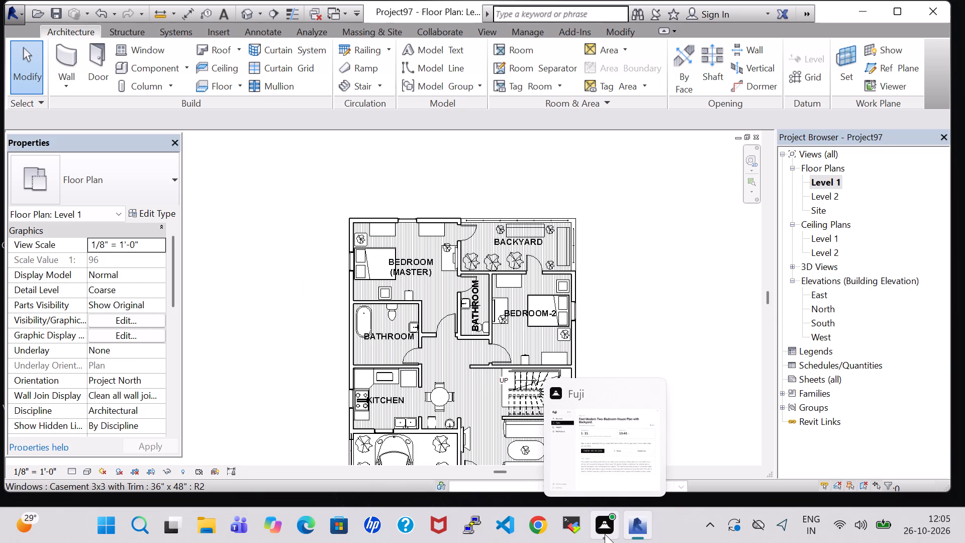
{"action": "left_click", "coordinate": [611, 280]}
{"action": "scroll", "coordinate": [611, 280], "scroll_direction": "down", "scroll_amount": 1}
{"action": "middle_click_drag", "start_coordinate": [665, 308], "coordinate": [657, 304]}
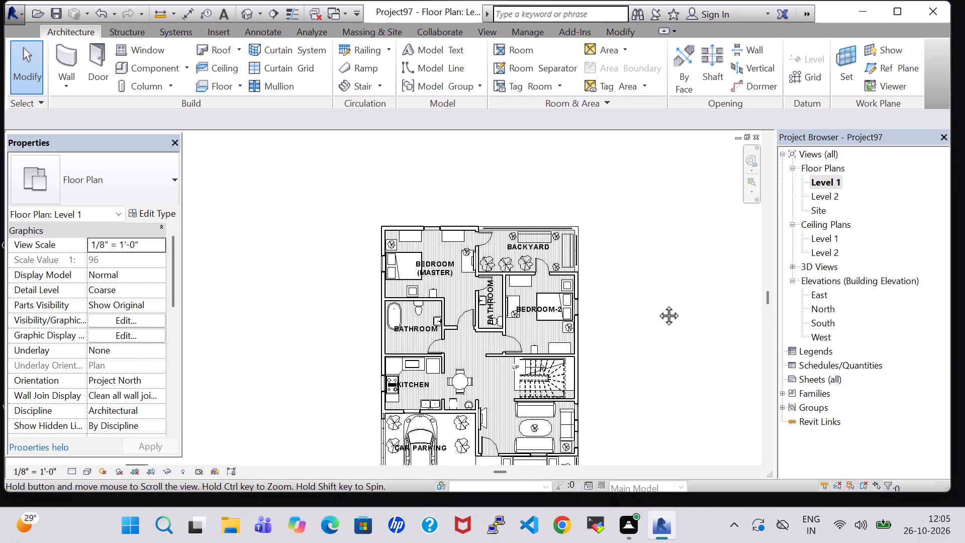
{"action": "middle_click_drag", "start_coordinate": [657, 304], "coordinate": [628, 212]}
{"action": "scroll", "coordinate": [628, 212], "scroll_direction": "down", "scroll_amount": 1}
{"action": "middle_click_drag", "start_coordinate": [628, 220], "coordinate": [611, 256]}
{"action": "scroll", "coordinate": [611, 258], "scroll_direction": "up", "scroll_amount": 1}
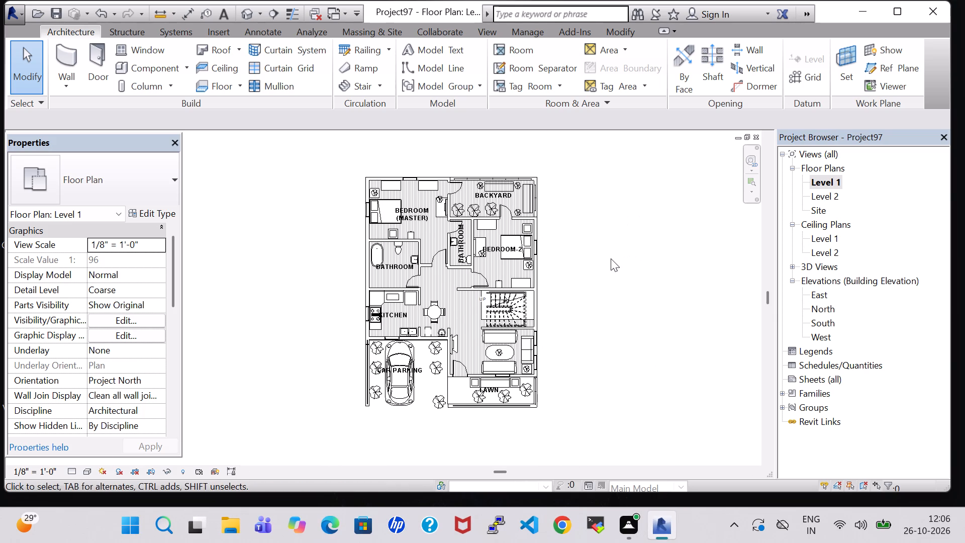
{"action": "scroll", "coordinate": [611, 258], "scroll_direction": "up", "scroll_amount": 1}
{"action": "middle_click_drag", "start_coordinate": [611, 258], "coordinate": [650, 258]}
{"action": "scroll", "coordinate": [650, 258], "scroll_direction": "up", "scroll_amount": 1}
{"action": "scroll", "coordinate": [650, 258], "scroll_direction": "down", "scroll_amount": 1}
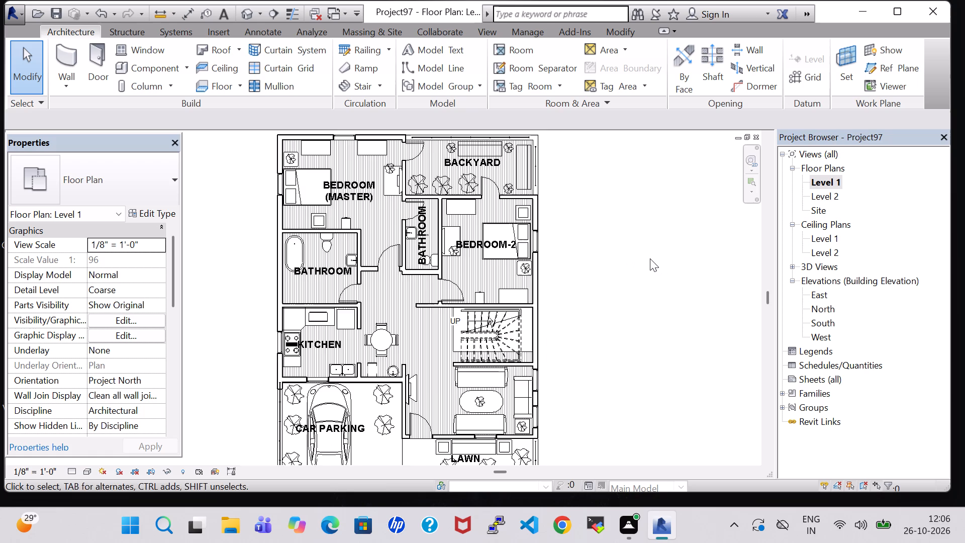
{"action": "middle_click_drag", "start_coordinate": [650, 258], "coordinate": [651, 251]}
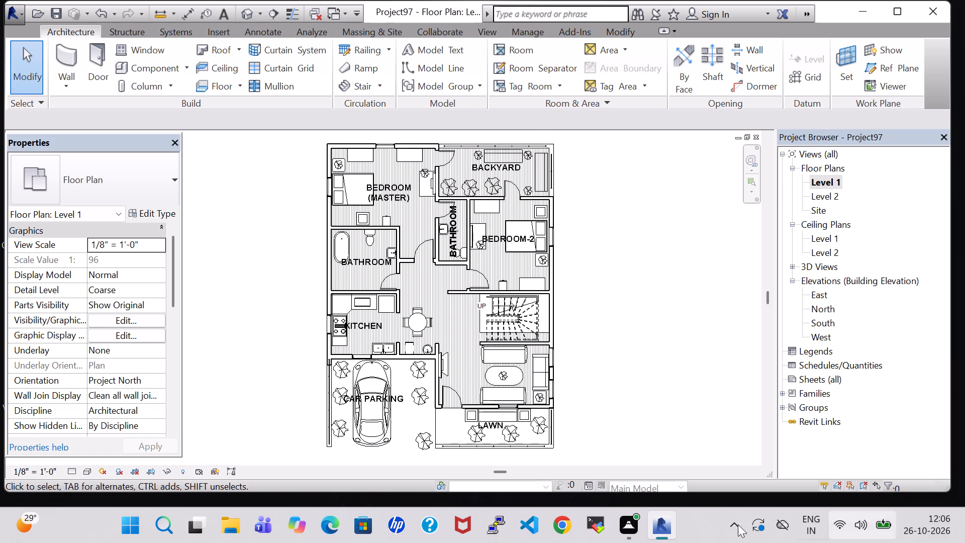
In the 3D view, hide the Roofs model category through the Visibility/Graphic Overrides.
{"action": "left_click", "coordinate": [248, 13]}
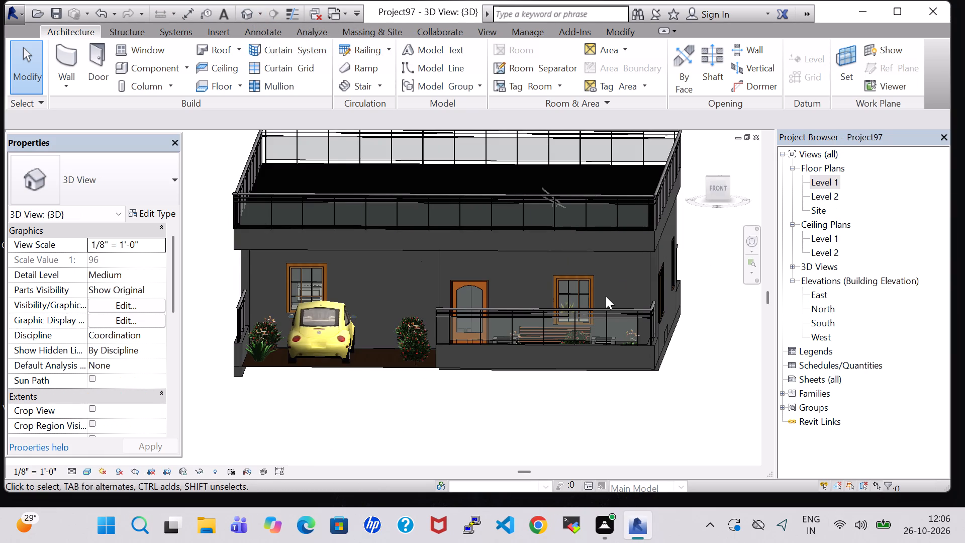
{"action": "type", "text": "VV"}
{"action": "scroll", "coordinate": [199, 246], "scroll_direction": "down", "scroll_amount": 11}
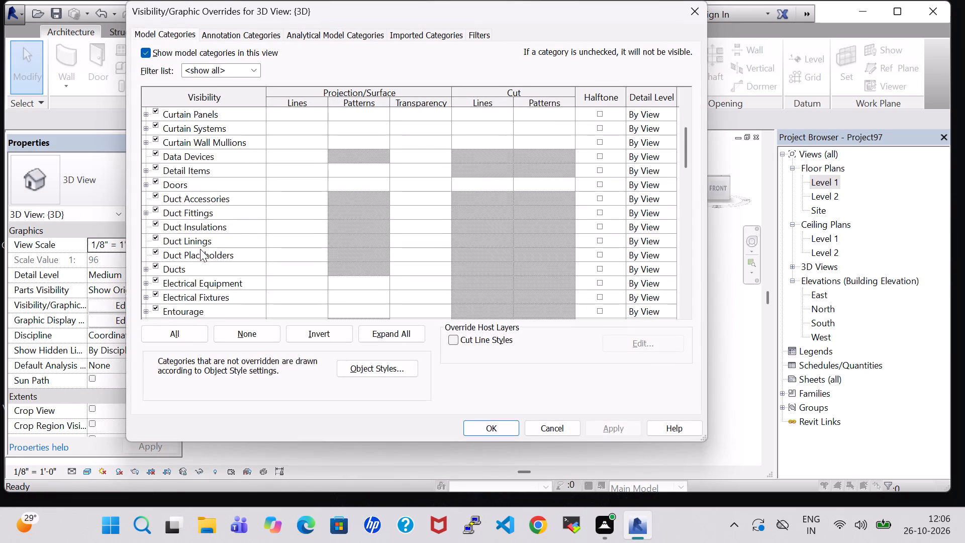
{"action": "scroll", "coordinate": [200, 249], "scroll_direction": "down", "scroll_amount": 8}
{"action": "left_click", "coordinate": [201, 251]}
{"action": "key", "text": "r"}
{"action": "scroll", "coordinate": [201, 251], "scroll_direction": "down", "scroll_amount": 8}
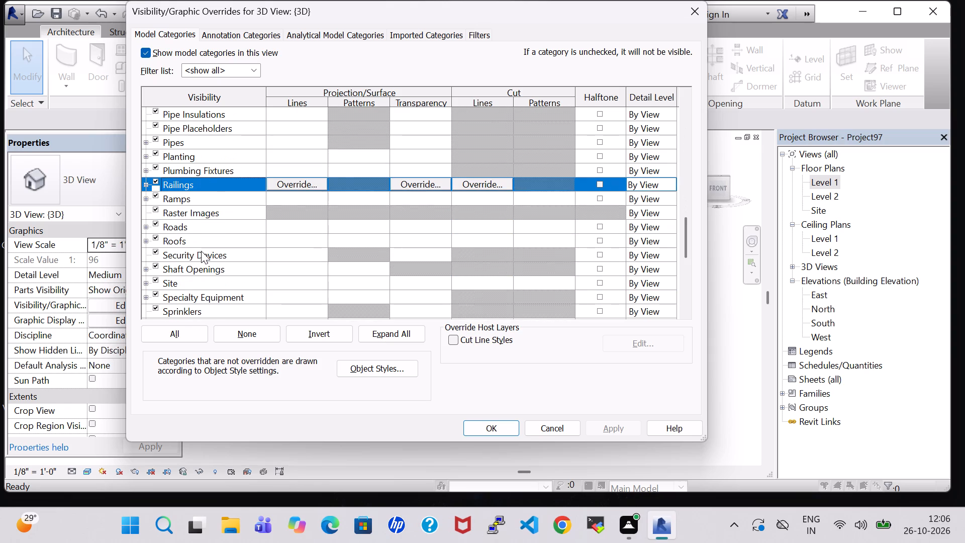
{"action": "left_click", "coordinate": [155, 237]}
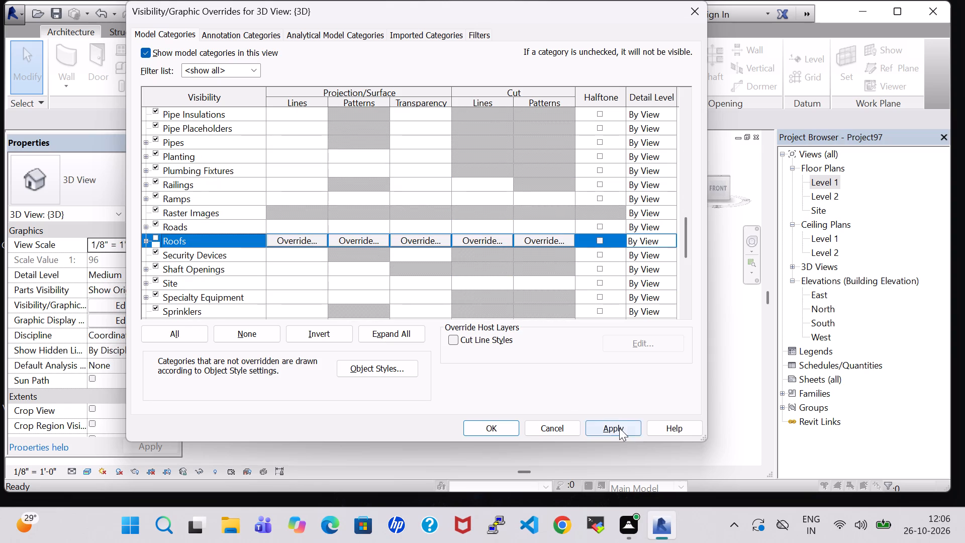
{"action": "left_click", "coordinate": [619, 428]}
{"action": "left_click", "coordinate": [485, 431]}
{"action": "left_click", "coordinate": [487, 429]}
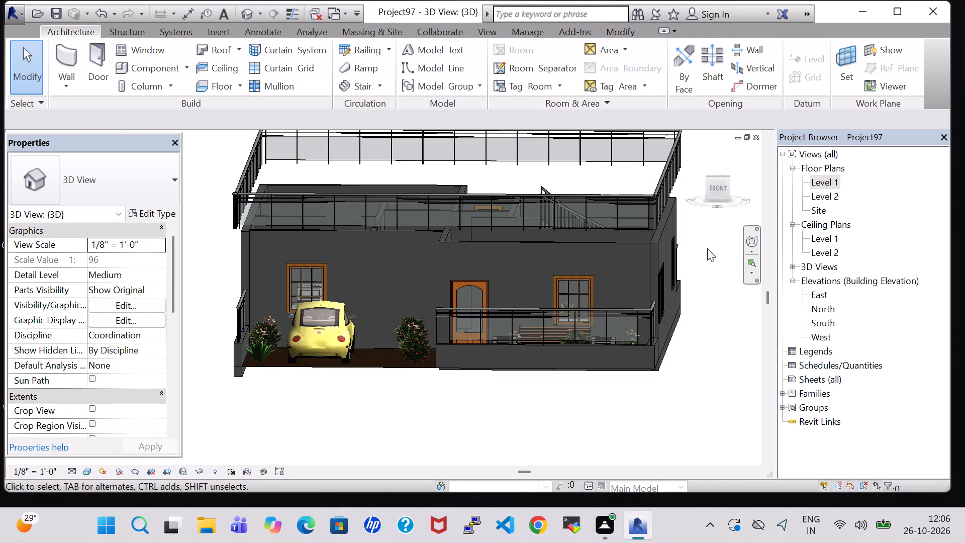
Examine the furnished interior layout from above in the 3D view, from the bedrooms and backyard to the car parking and lawn.
{"action": "middle_click_drag", "start_coordinate": [707, 248], "coordinate": [702, 385], "text": "shift"}
{"action": "middle_click_drag", "start_coordinate": [703, 311], "coordinate": [707, 405], "text": "shift"}
{"action": "scroll", "coordinate": [704, 370], "scroll_direction": "down", "scroll_amount": 1, "text": "shift"}
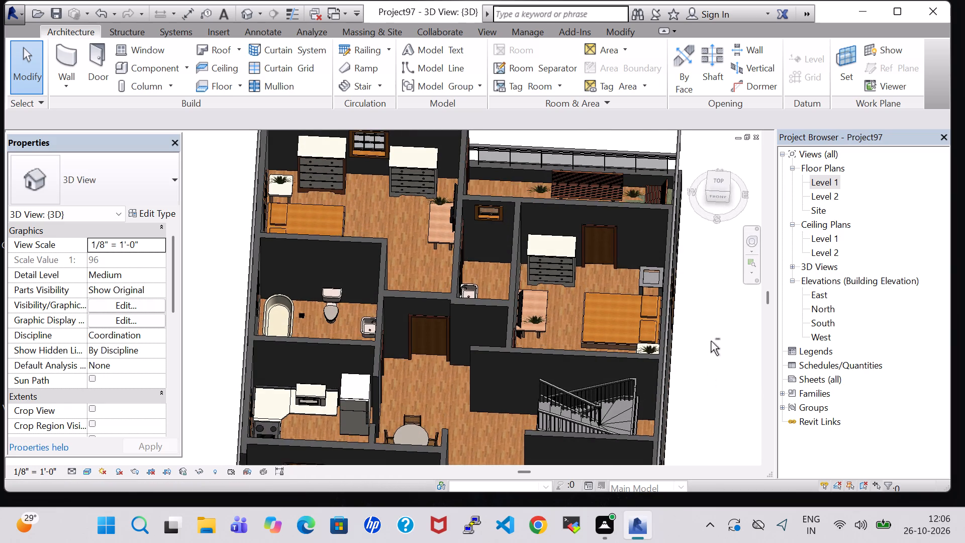
{"action": "middle_click_drag", "start_coordinate": [711, 306], "coordinate": [714, 368], "text": "shift"}
{"action": "scroll", "coordinate": [714, 368], "scroll_direction": "down", "scroll_amount": 1, "text": "shift"}
{"action": "scroll", "coordinate": [716, 343], "scroll_direction": "down", "scroll_amount": 3}
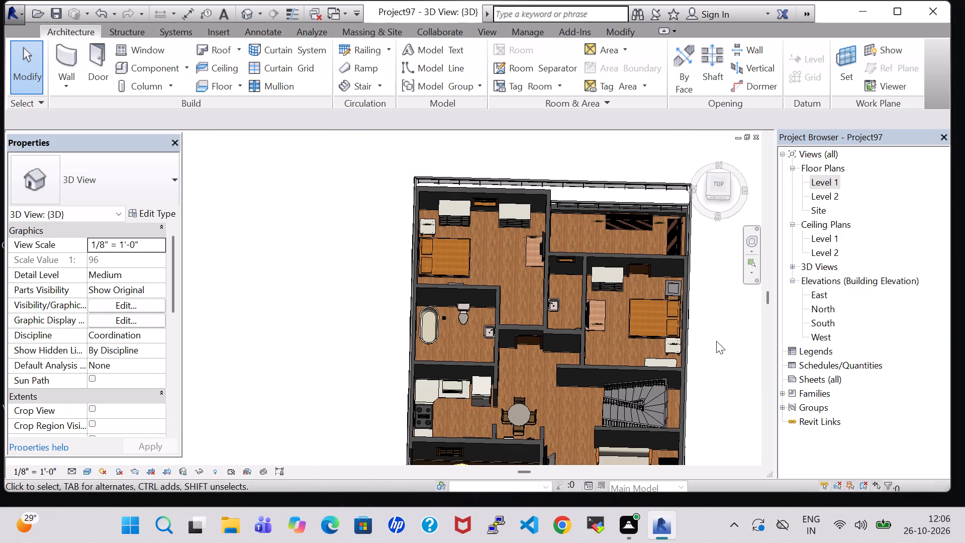
{"action": "middle_click_drag", "start_coordinate": [724, 330], "coordinate": [710, 383], "text": "shift"}
{"action": "scroll", "coordinate": [724, 330], "scroll_direction": "down", "scroll_amount": 1, "text": "shift"}
{"action": "middle_click_drag", "start_coordinate": [708, 335], "coordinate": [712, 372], "text": "shift"}
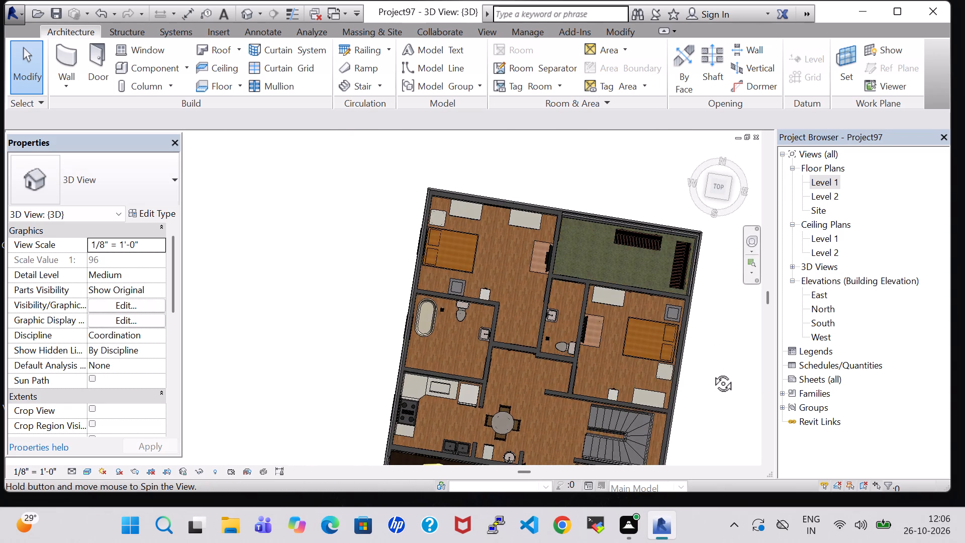
{"action": "middle_click_drag", "start_coordinate": [712, 372], "coordinate": [717, 380], "text": "shift"}
{"action": "middle_click_drag", "start_coordinate": [716, 357], "coordinate": [650, 315]}
{"action": "scroll", "coordinate": [716, 357], "scroll_direction": "down", "scroll_amount": 1}
{"action": "middle_click_drag", "start_coordinate": [642, 303], "coordinate": [622, 274]}
{"action": "middle_click_drag", "start_coordinate": [655, 327], "coordinate": [683, 319], "text": "shift"}
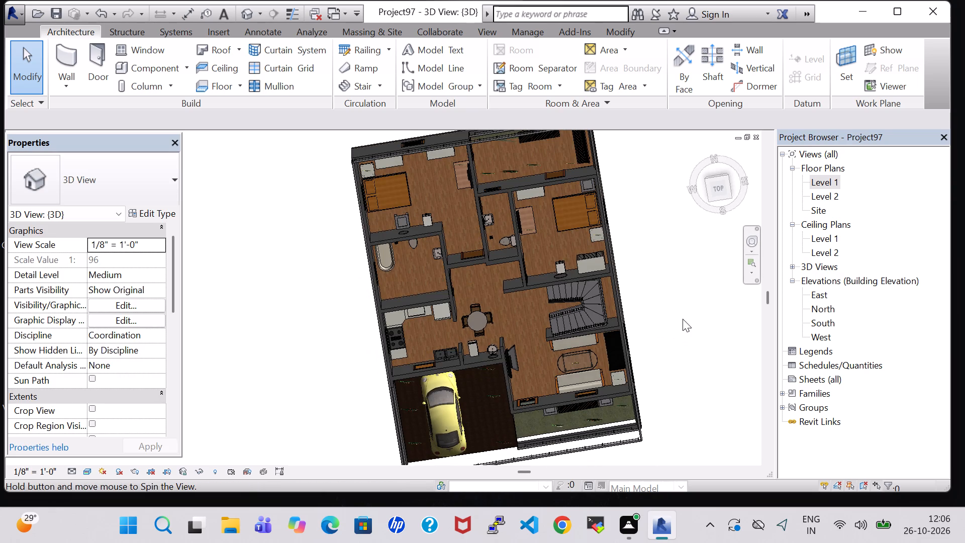
{"action": "middle_click_drag", "start_coordinate": [661, 297], "coordinate": [646, 330], "text": "shift"}
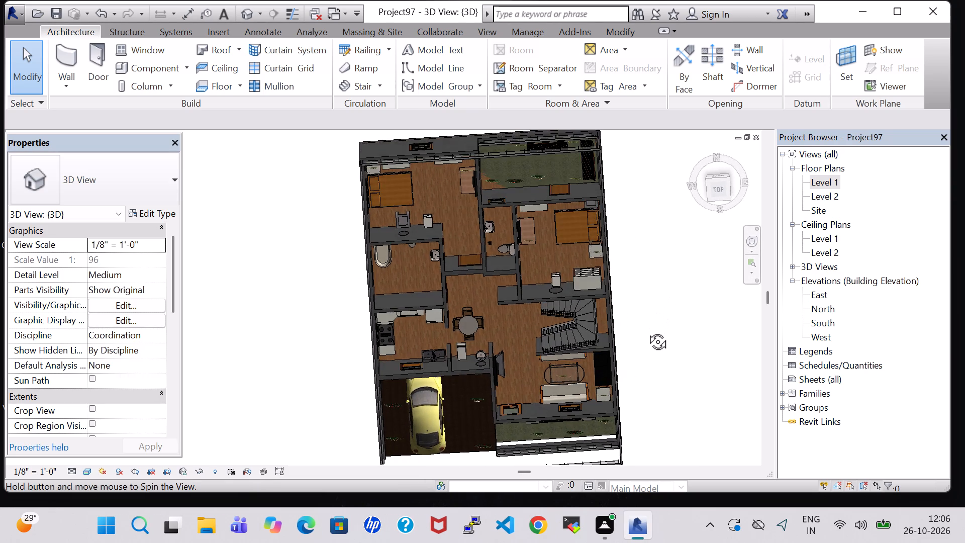
{"action": "middle_click_drag", "start_coordinate": [646, 330], "coordinate": [646, 334], "text": "shift"}
{"action": "middle_click_drag", "start_coordinate": [651, 322], "coordinate": [638, 298], "text": "shift"}
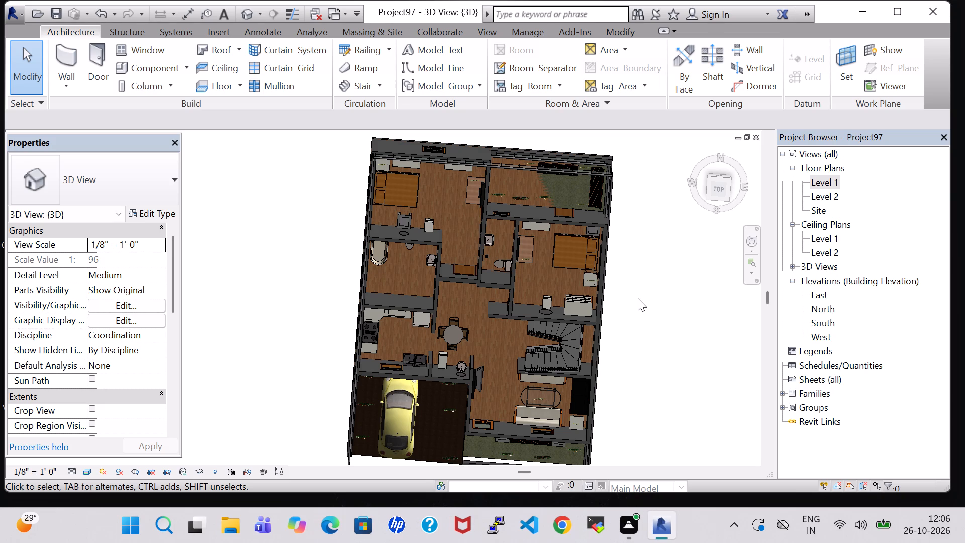
{"action": "left_click", "coordinate": [638, 298]}
{"action": "middle_click_drag", "start_coordinate": [669, 261], "coordinate": [673, 287]}
{"action": "middle_click_drag", "start_coordinate": [673, 287], "coordinate": [669, 262]}
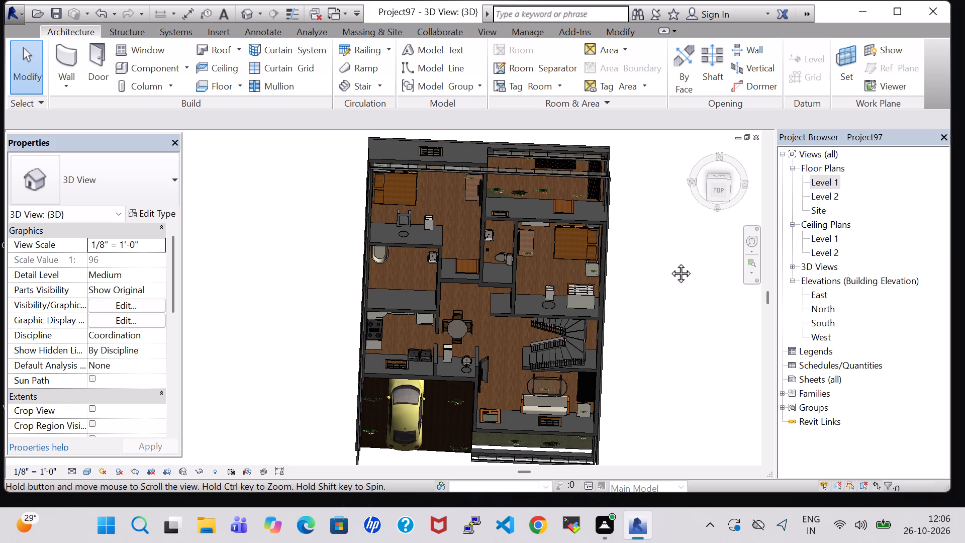
{"action": "middle_click_drag", "start_coordinate": [669, 262], "coordinate": [669, 259]}
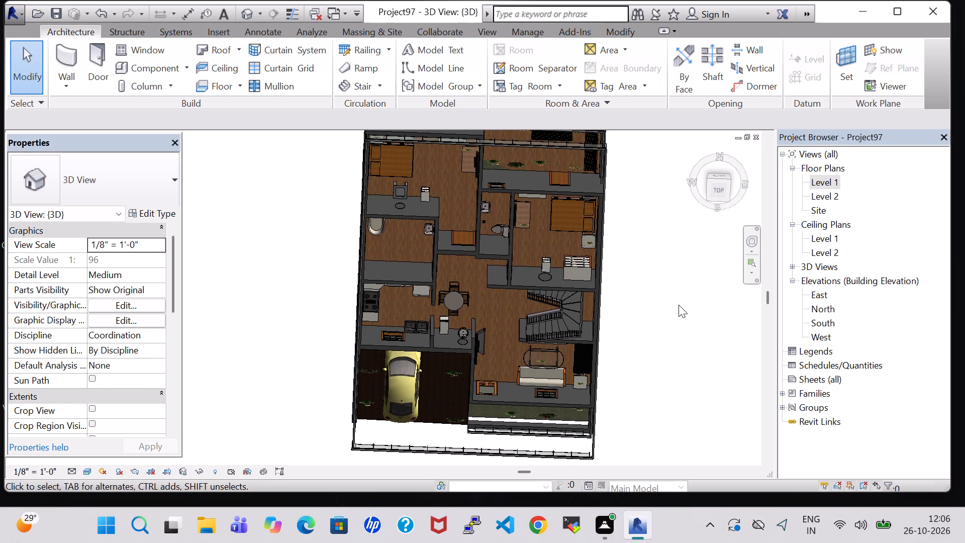
Examine the whole furnished Level 1 layout from above in the 3D view with the roof hidden, tilting and turning the model.
{"action": "middle_click_drag", "start_coordinate": [678, 306], "coordinate": [673, 282]}
{"action": "middle_click_drag", "start_coordinate": [673, 281], "coordinate": [673, 258]}
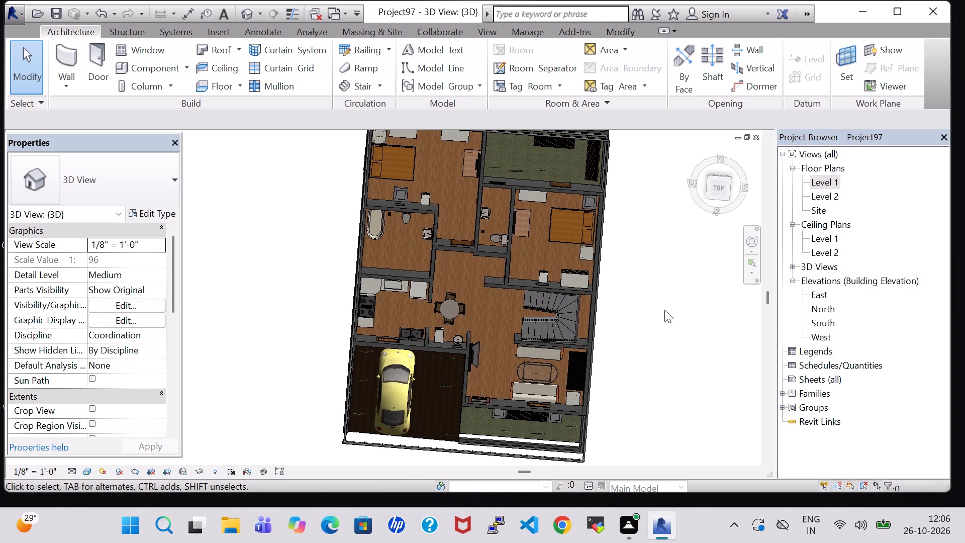
{"action": "middle_click_drag", "start_coordinate": [651, 350], "coordinate": [672, 350], "text": "shift"}
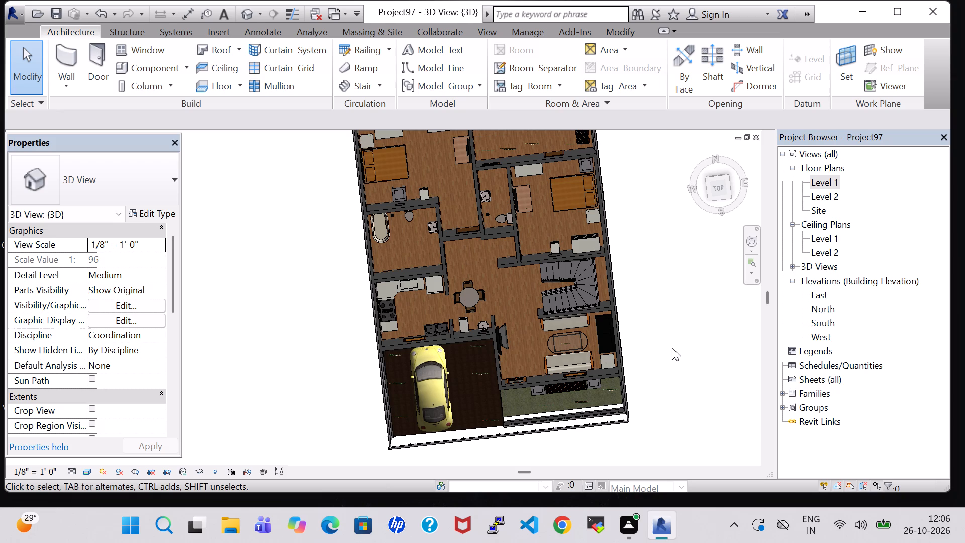
{"action": "middle_click_drag", "start_coordinate": [675, 262], "coordinate": [670, 280]}
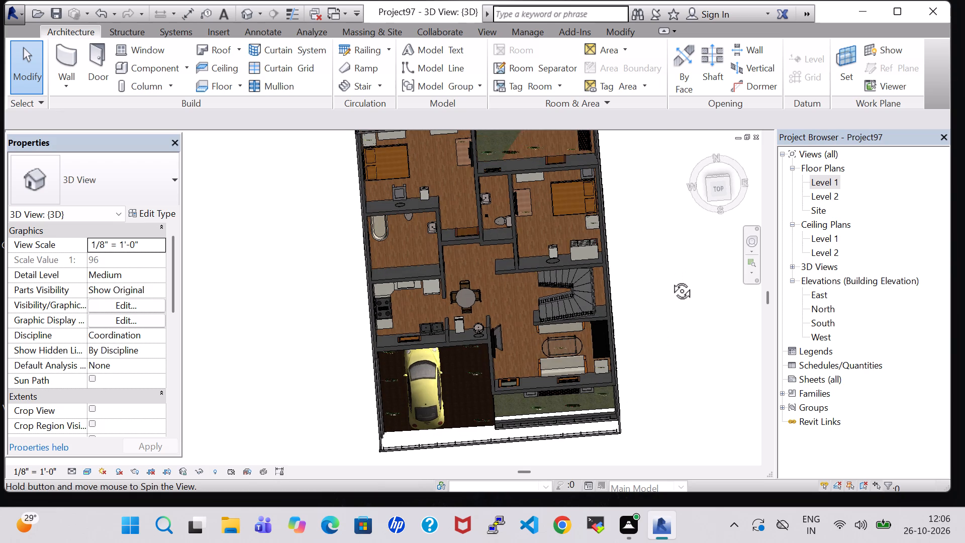
{"action": "scroll", "coordinate": [676, 279], "scroll_direction": "down", "scroll_amount": 1}
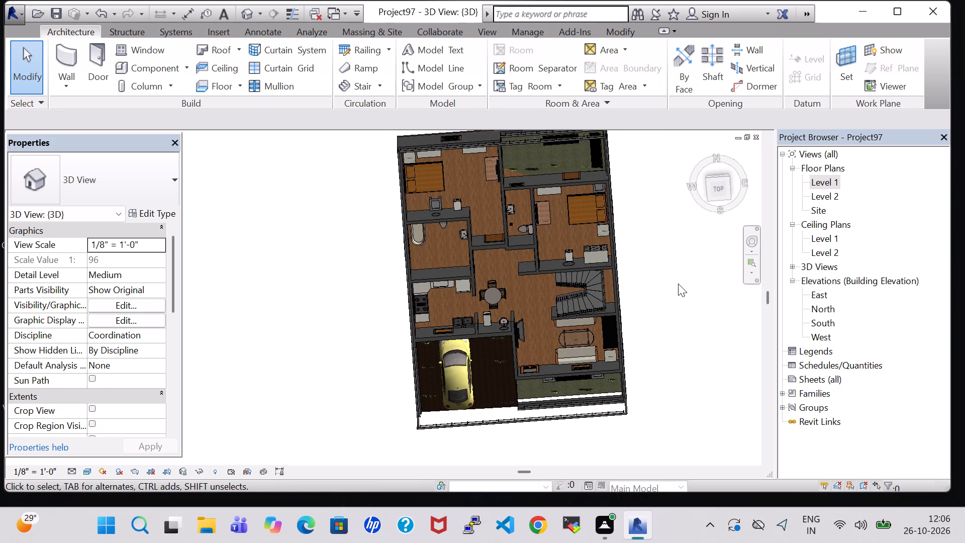
{"action": "middle_click_drag", "start_coordinate": [686, 292], "coordinate": [672, 297]}
{"action": "middle_click_drag", "start_coordinate": [677, 239], "coordinate": [673, 268]}
{"action": "middle_click_drag", "start_coordinate": [683, 289], "coordinate": [697, 290]}
{"action": "middle_click_drag", "start_coordinate": [682, 276], "coordinate": [675, 261], "text": "shift"}
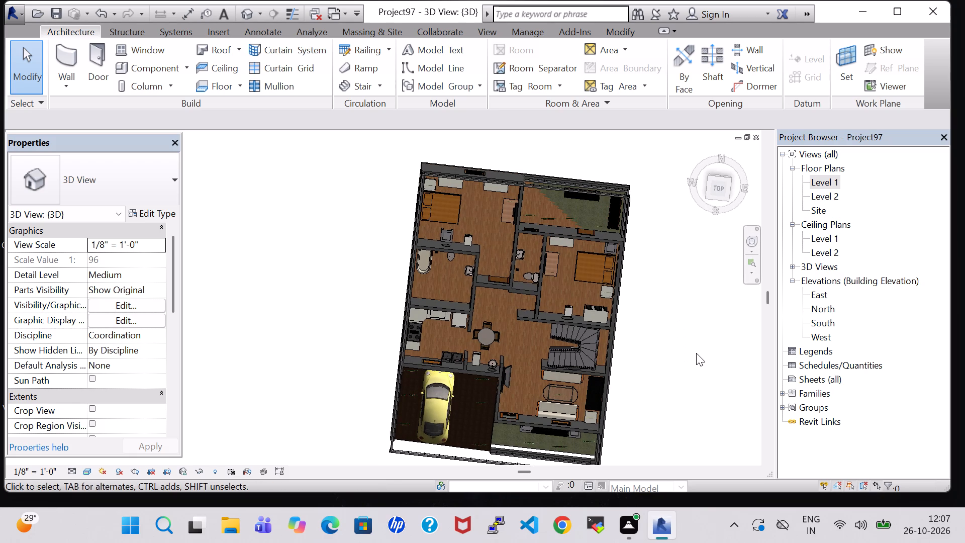
{"action": "middle_click_drag", "start_coordinate": [669, 378], "coordinate": [687, 378]}
{"action": "scroll", "coordinate": [687, 378], "scroll_direction": "up", "scroll_amount": 1, "text": "shift"}
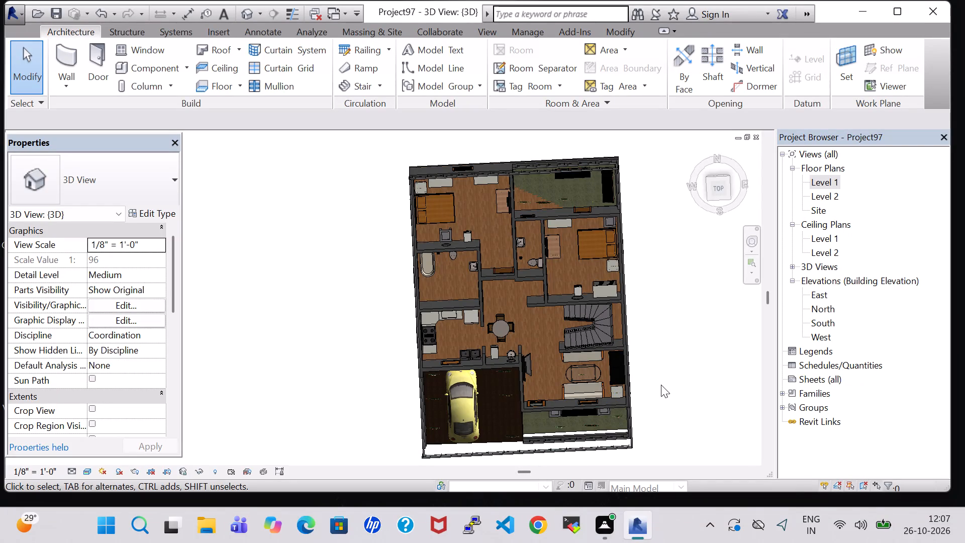
{"action": "middle_click_drag", "start_coordinate": [661, 385], "coordinate": [659, 392], "text": "shift"}
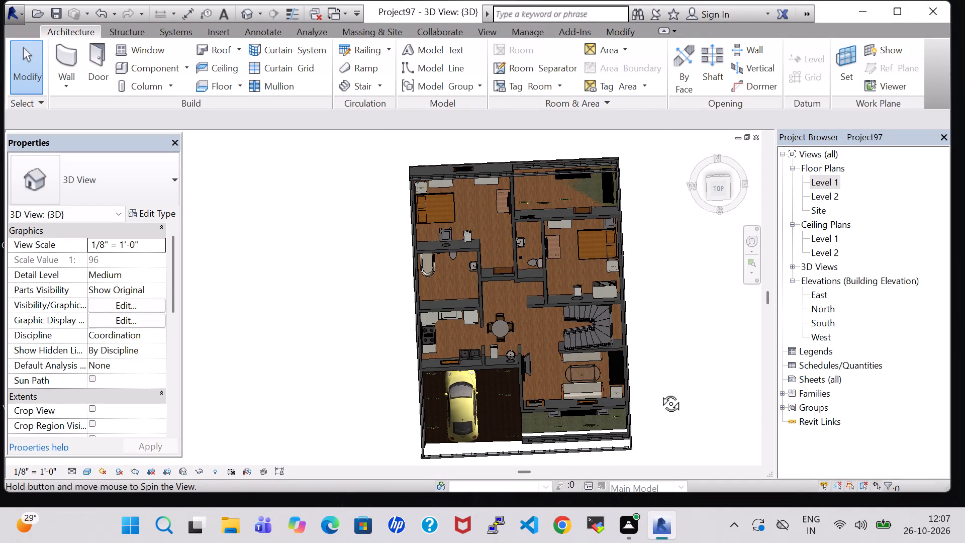
{"action": "middle_click_drag", "start_coordinate": [659, 392], "coordinate": [654, 393], "text": "shift"}
{"action": "left_click", "coordinate": [682, 377]}
{"action": "middle_click_drag", "start_coordinate": [682, 377], "coordinate": [680, 353]}
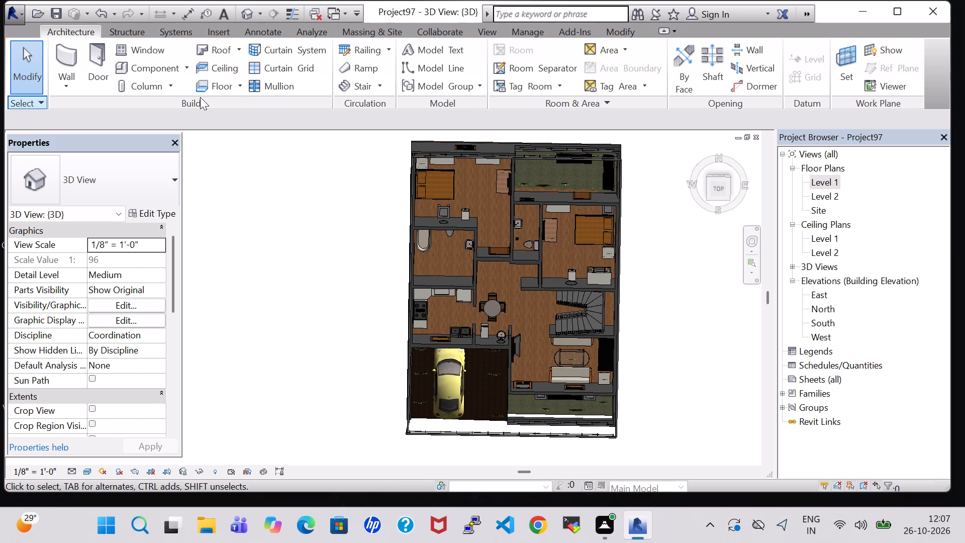
Save the current project.
{"action": "left_click", "coordinate": [9, 13]}
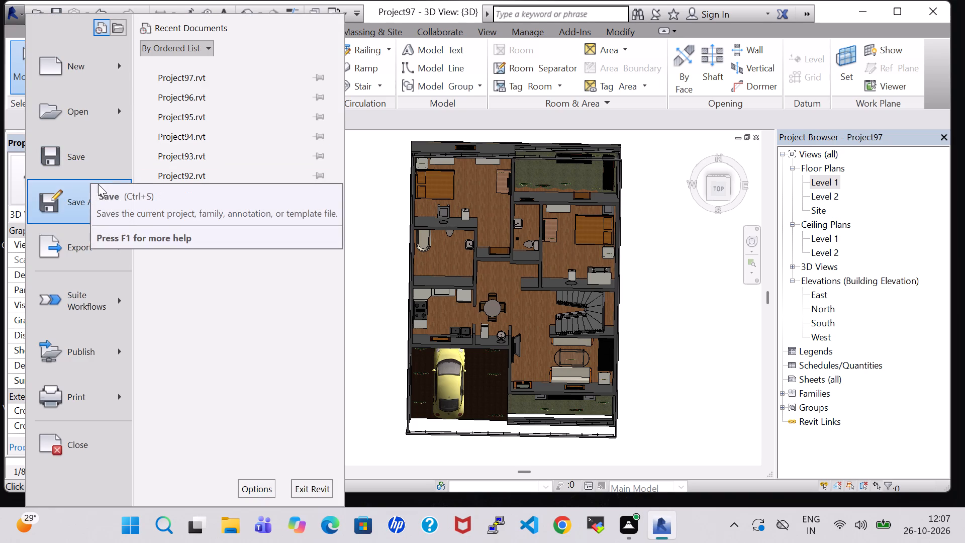
{"action": "left_click", "coordinate": [96, 166]}
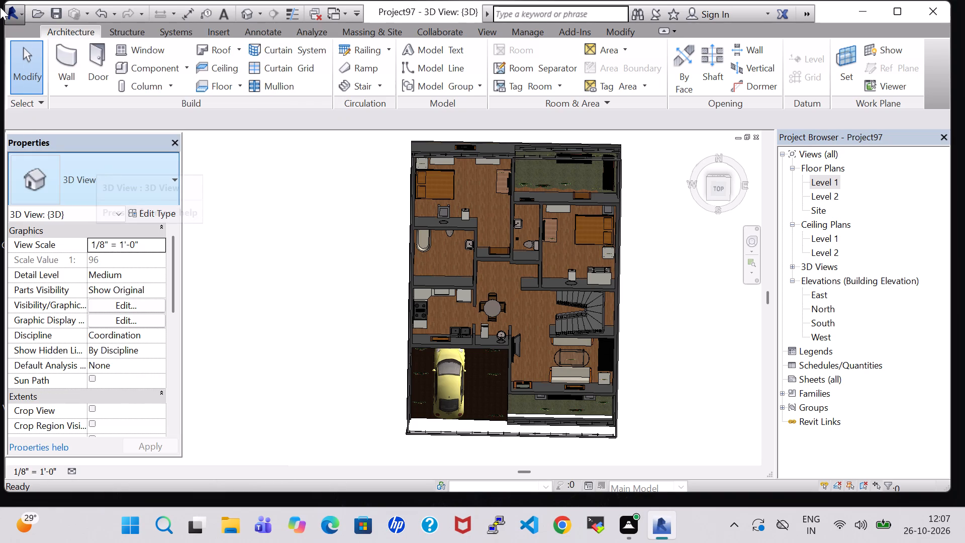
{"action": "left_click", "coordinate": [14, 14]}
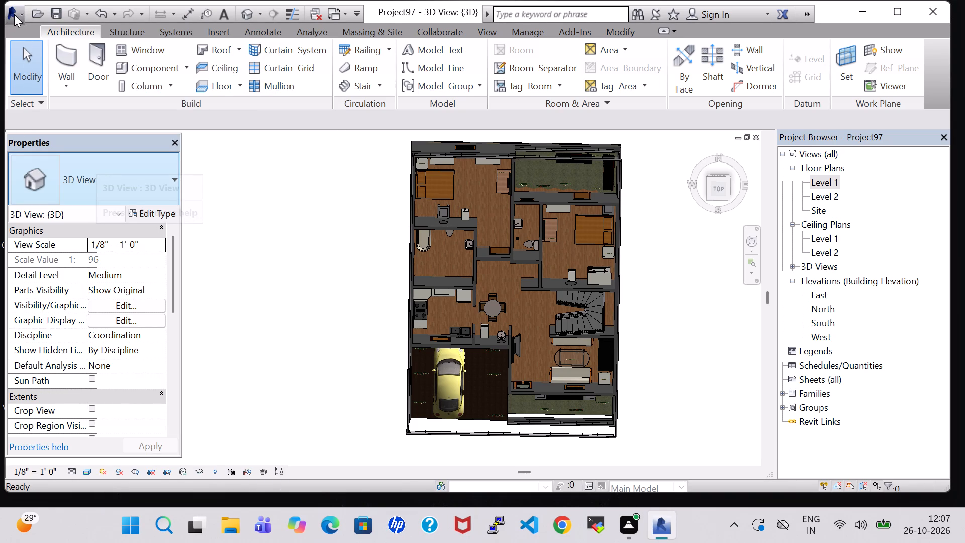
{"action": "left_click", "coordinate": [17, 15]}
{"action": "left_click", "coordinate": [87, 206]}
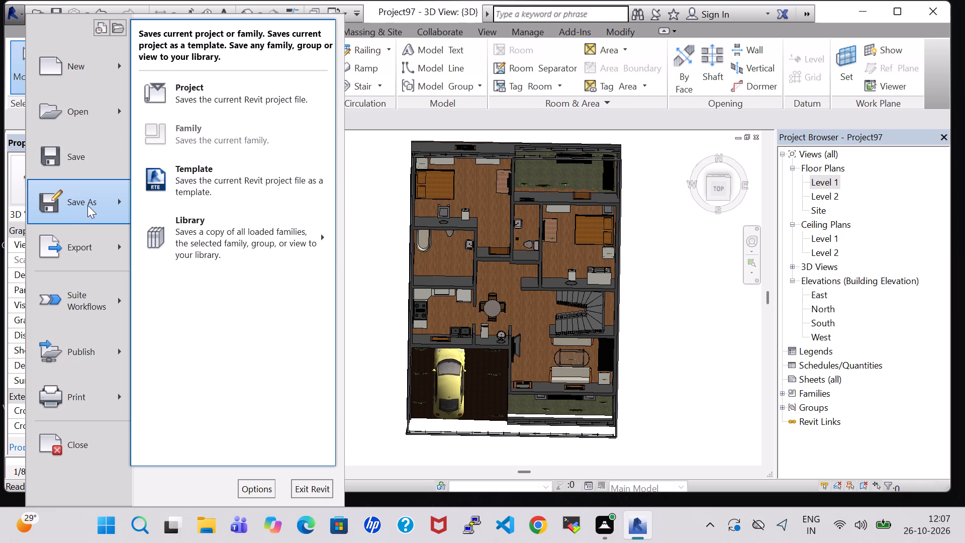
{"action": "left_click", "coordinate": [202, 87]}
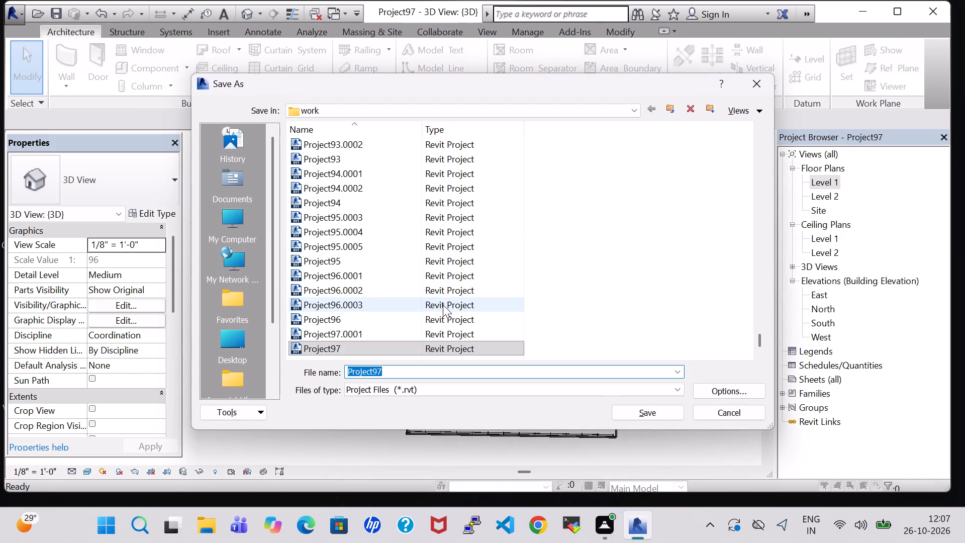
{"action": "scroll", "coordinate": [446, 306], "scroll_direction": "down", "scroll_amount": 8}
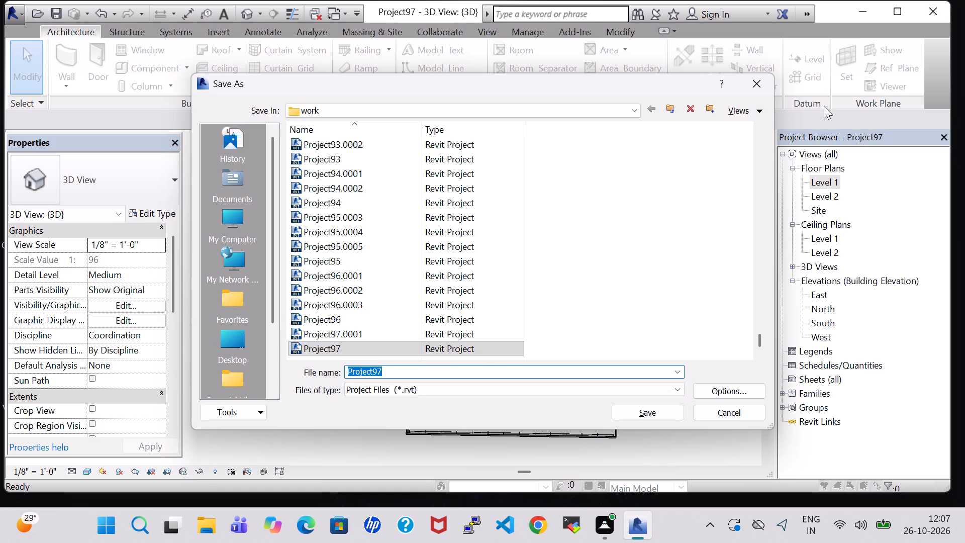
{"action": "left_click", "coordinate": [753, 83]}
Save the current project again.
{"action": "left_click", "coordinate": [14, 15]}
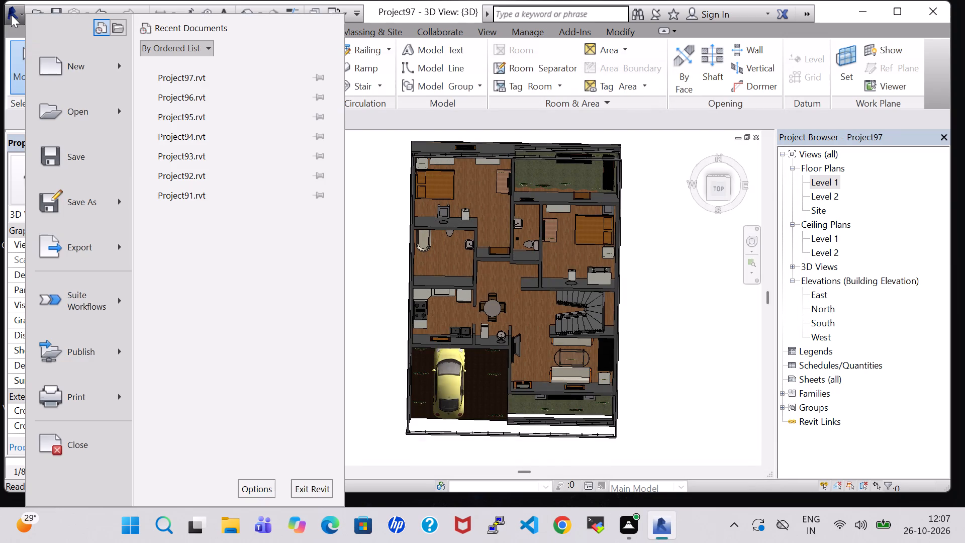
{"action": "left_click", "coordinate": [62, 167]}
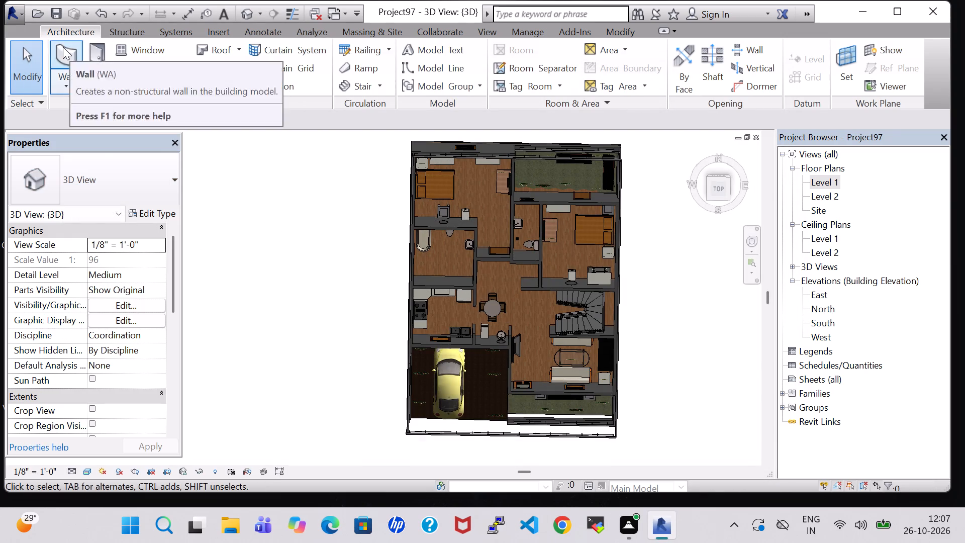
Export the model as an IFC 2x3 file named Project97 in the work folder.
{"action": "left_click", "coordinate": [21, 18]}
{"action": "left_click", "coordinate": [99, 200]}
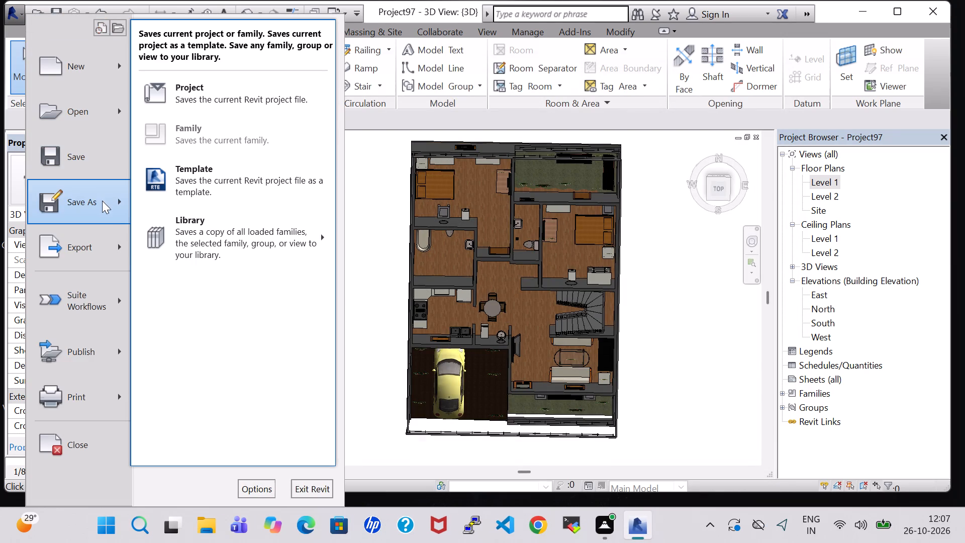
{"action": "left_click", "coordinate": [63, 238]}
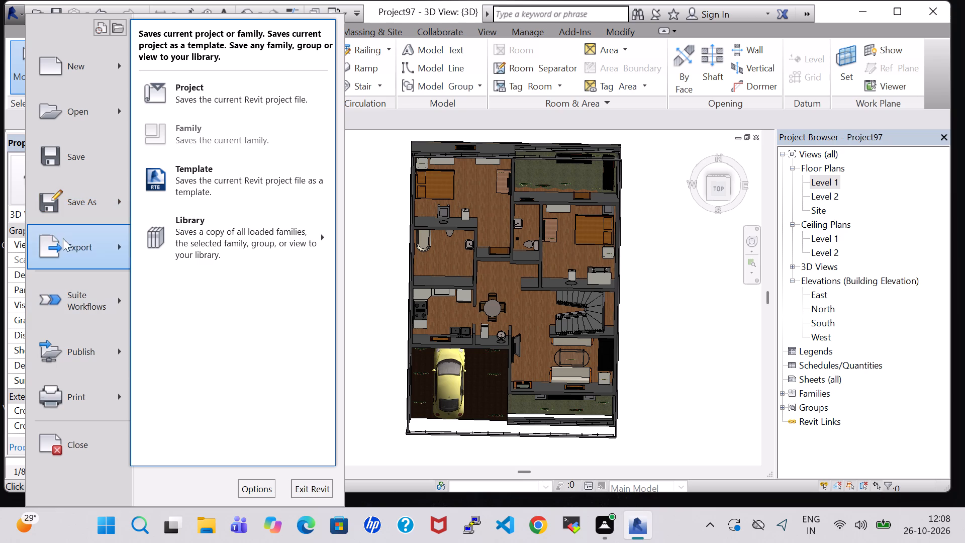
{"action": "left_click", "coordinate": [209, 381]}
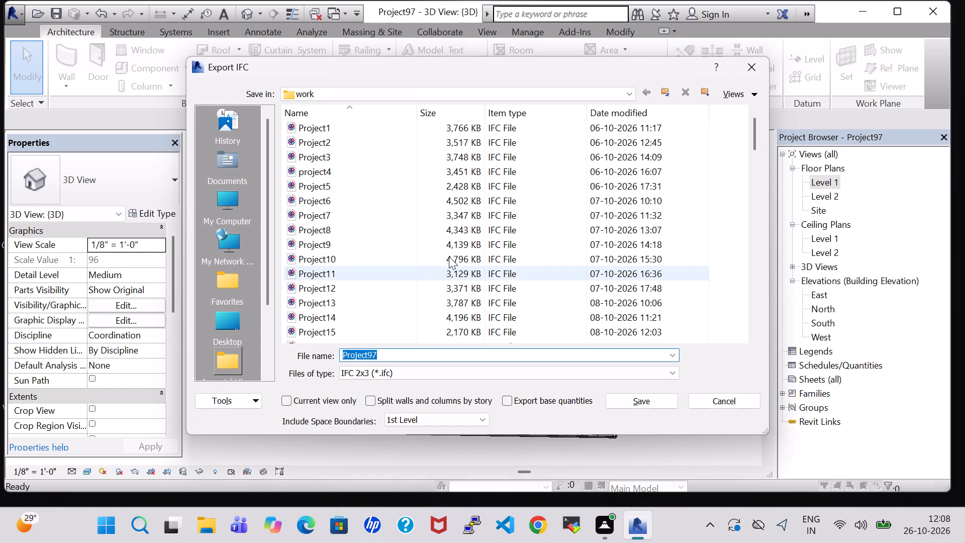
{"action": "scroll", "coordinate": [483, 295], "scroll_direction": "down", "scroll_amount": 20}
{"action": "scroll", "coordinate": [483, 295], "scroll_direction": "down", "scroll_amount": 9}
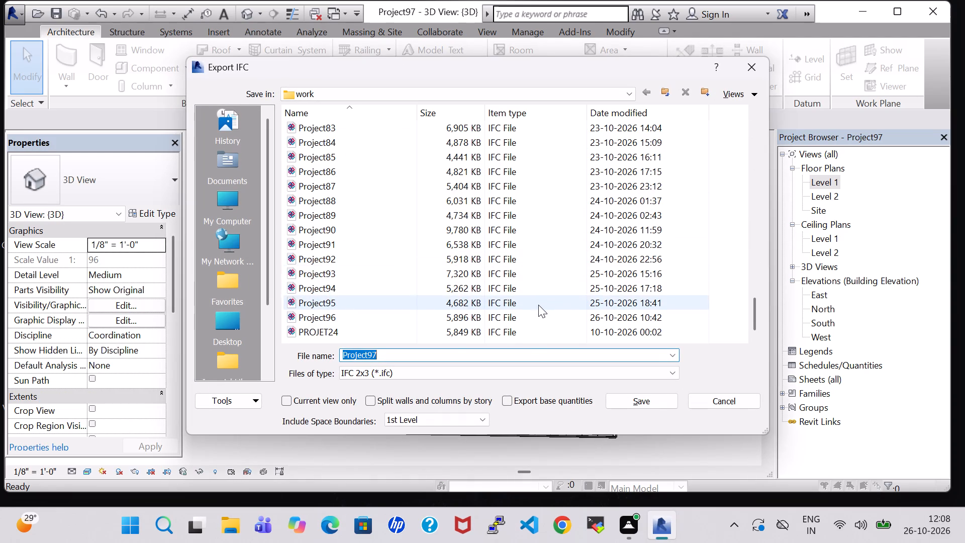
{"action": "scroll", "coordinate": [538, 305], "scroll_direction": "down", "scroll_amount": 6}
{"action": "left_click", "coordinate": [657, 401]}
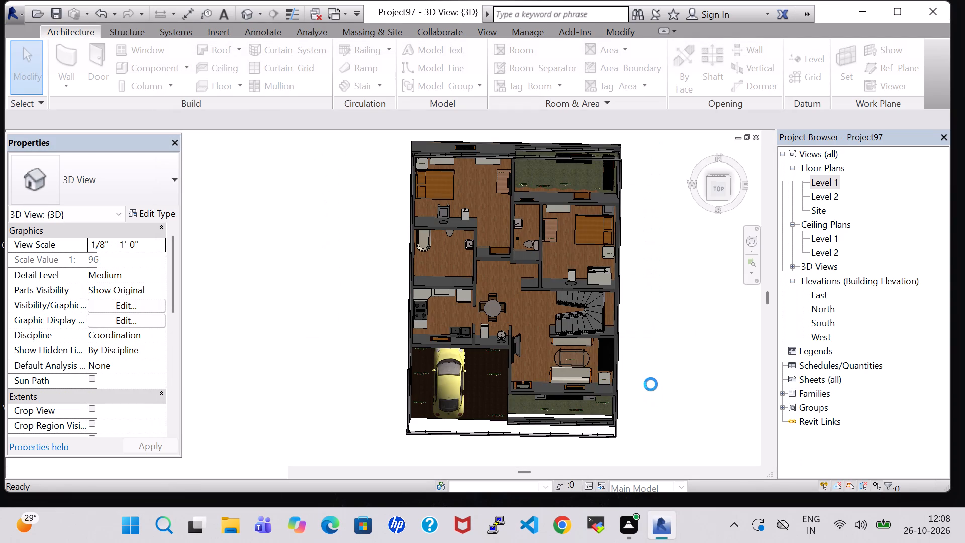